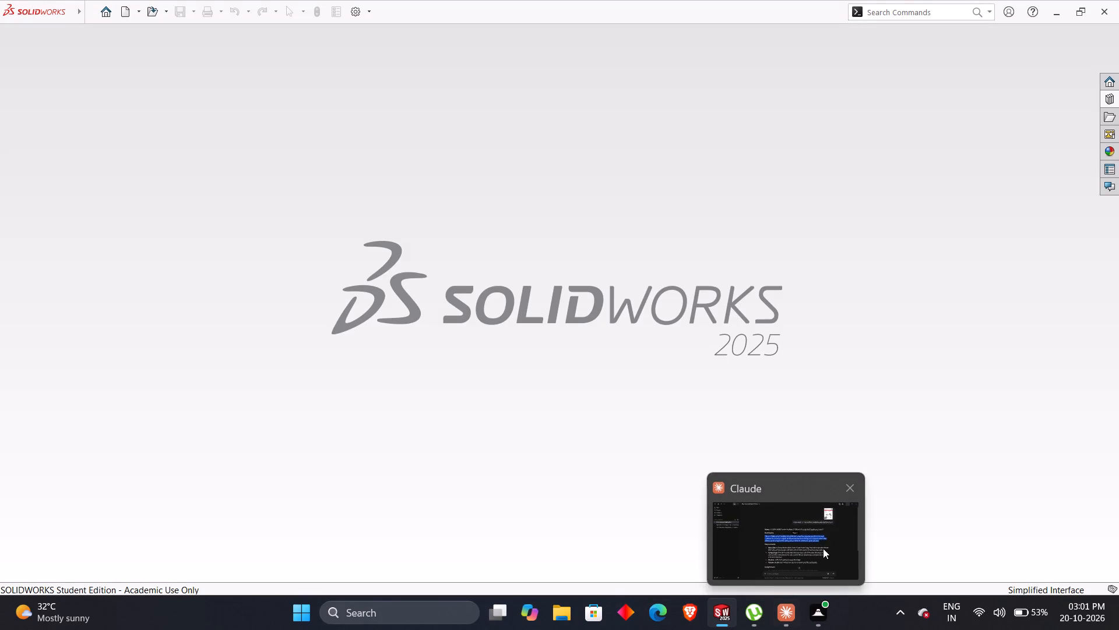
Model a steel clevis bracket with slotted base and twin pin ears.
Close the Claude window.
click(855, 484)
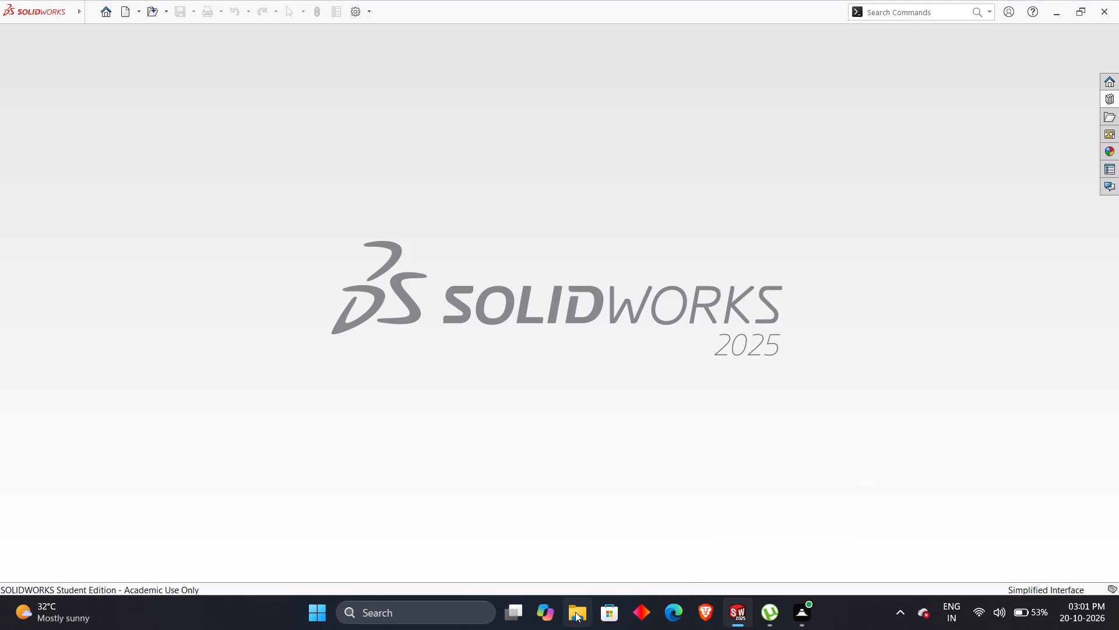
Open the recent PDF file PracticeProblems_2_7_ENG from File Explorer.
click(575, 612)
double_click(293, 363)
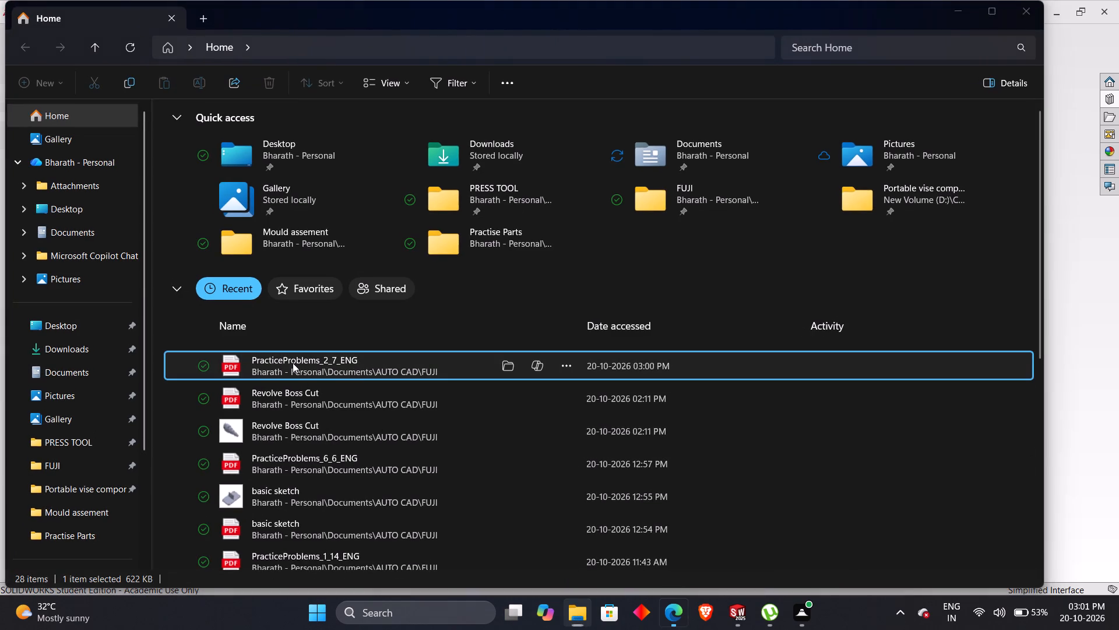
Examine the views and dimensions of the Practice Problem 2.7 bracket drawing, and return to SOLIDWORKS.
scroll(470, 386, down, 3)
scroll(470, 386, up, 3)
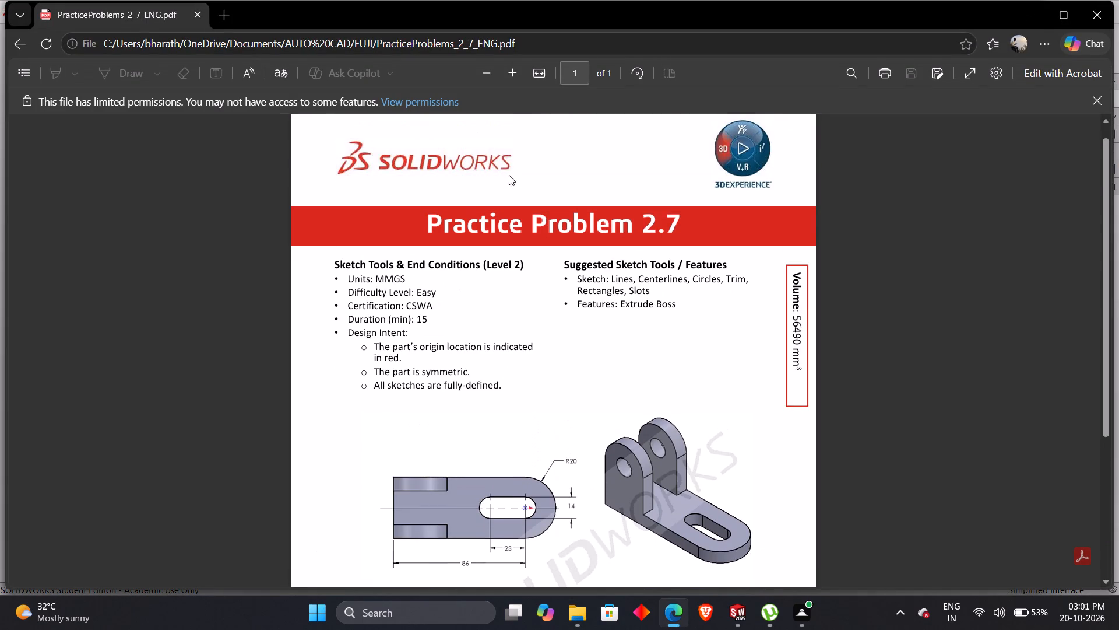
click(533, 78)
scroll(487, 386, down, 7)
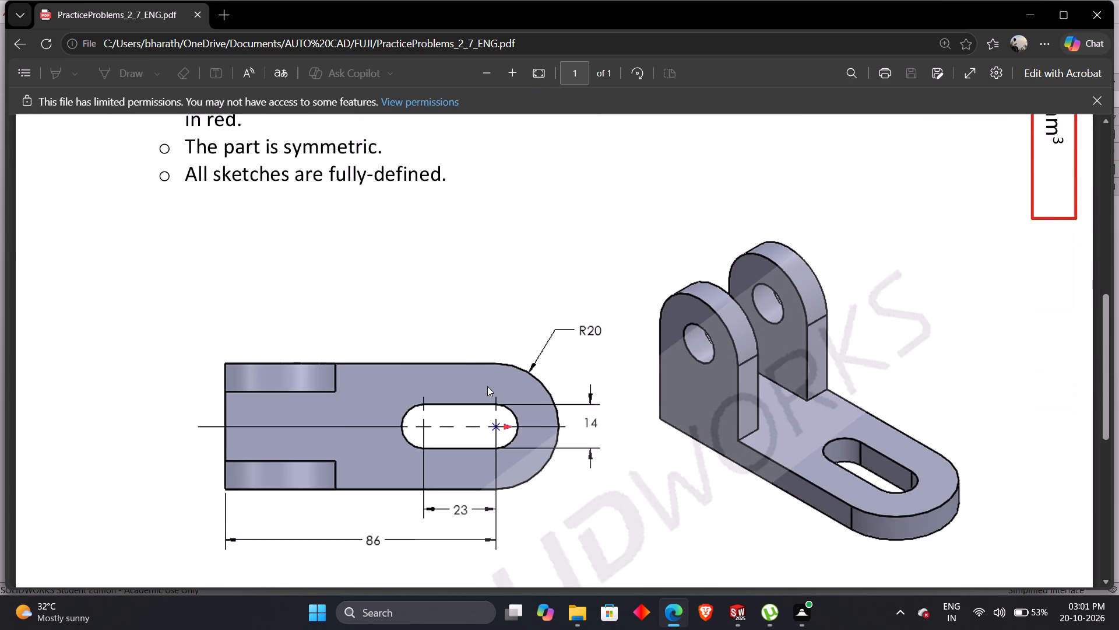
scroll(487, 386, down, 4)
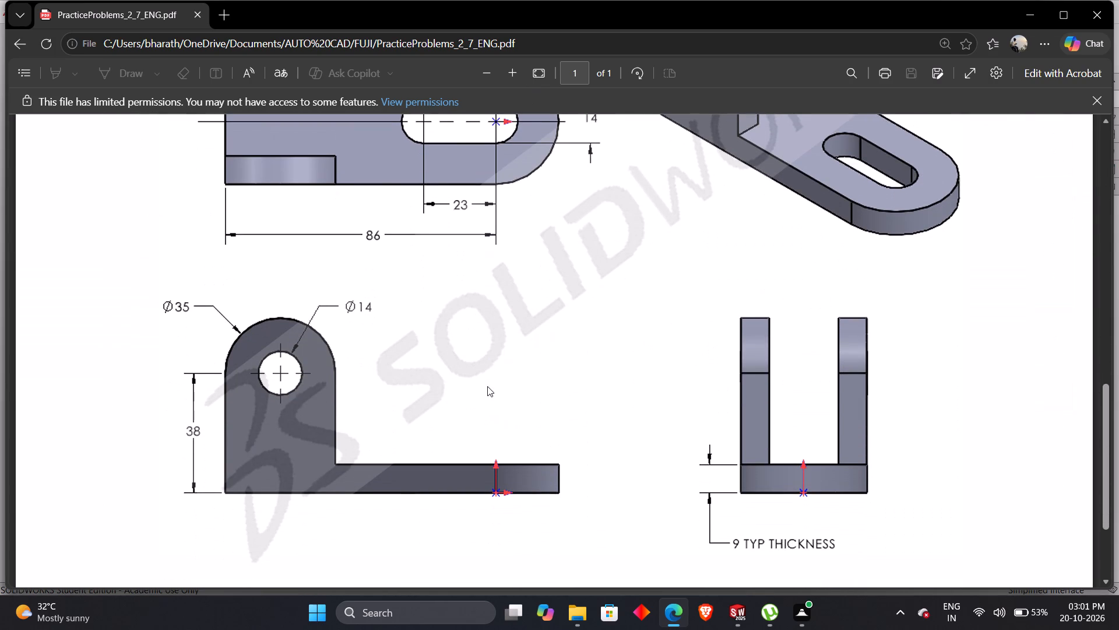
scroll(487, 386, up, 2)
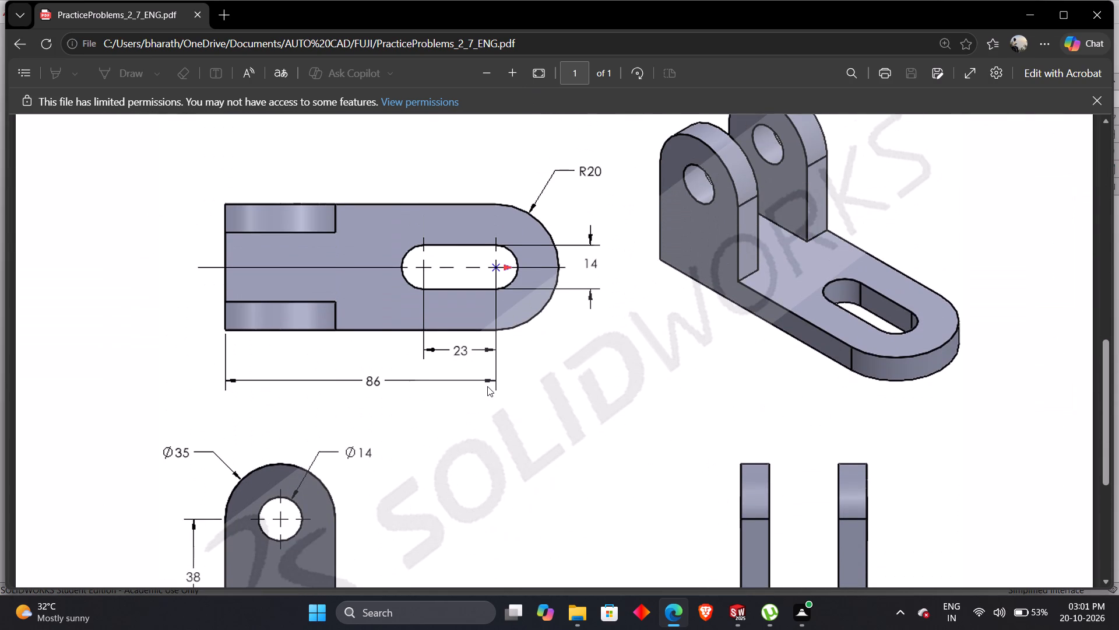
scroll(487, 386, up, 1)
scroll(487, 386, down, 3)
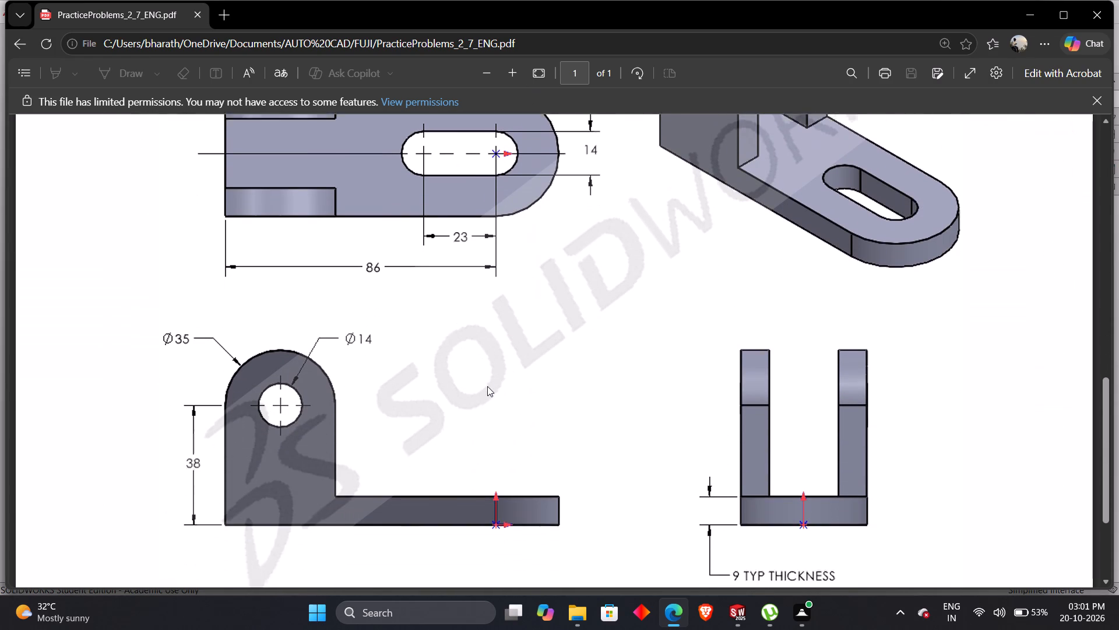
scroll(487, 386, up, 2)
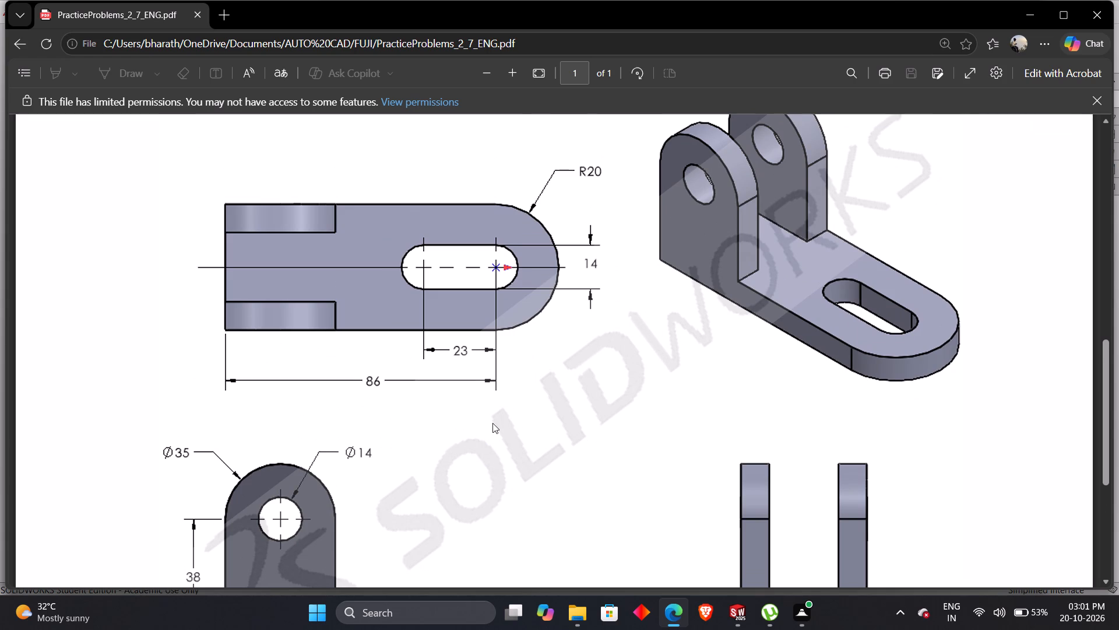
key(alt+Tab)
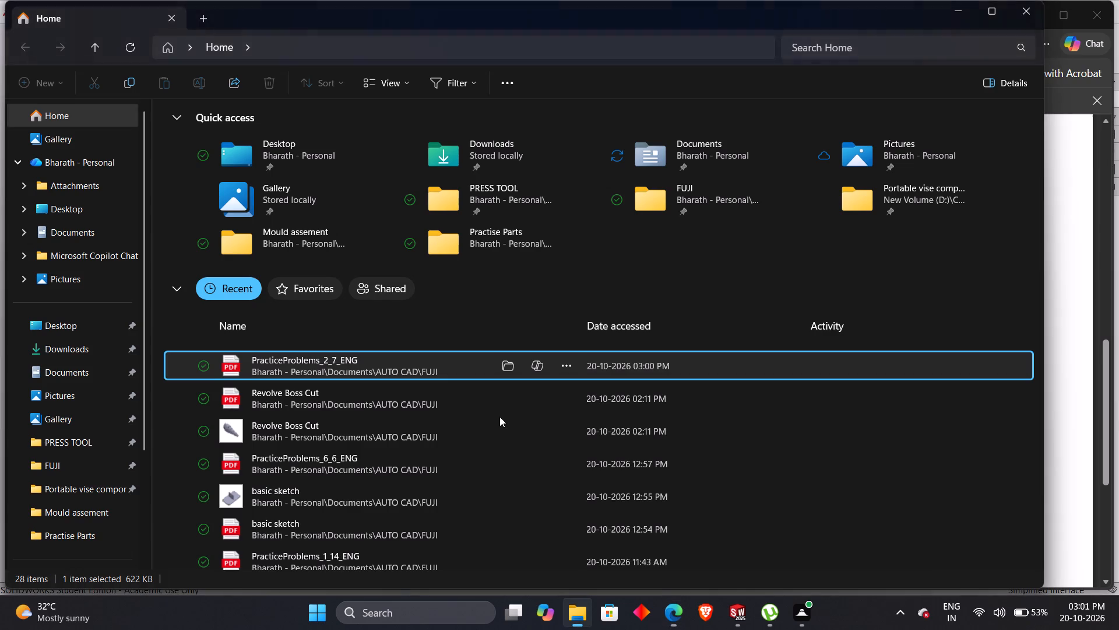
key(alt+Tab)
click(744, 614)
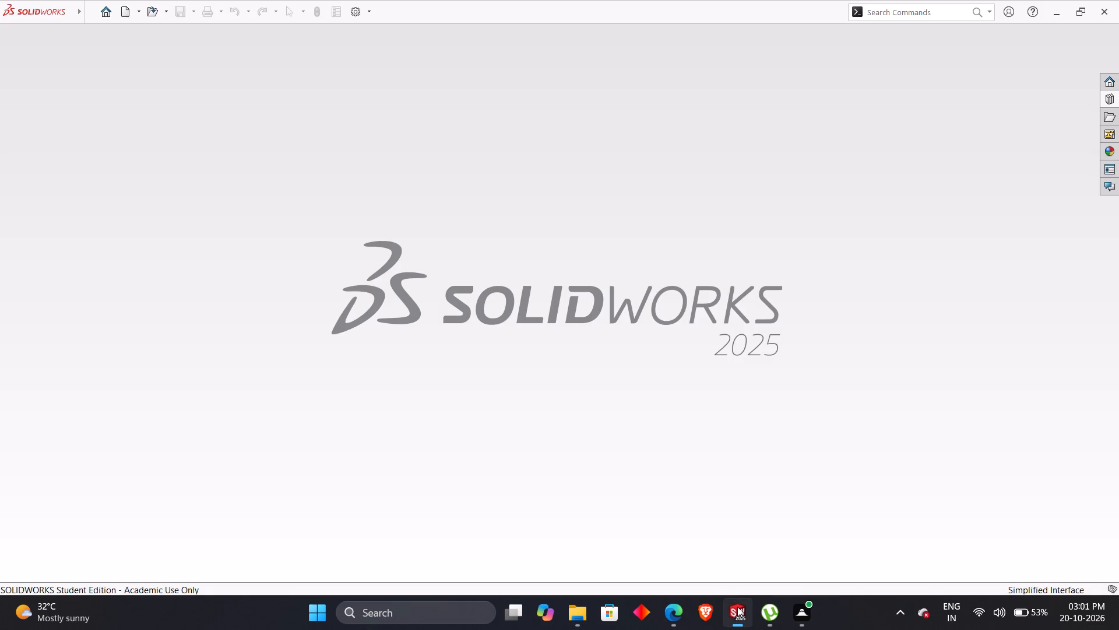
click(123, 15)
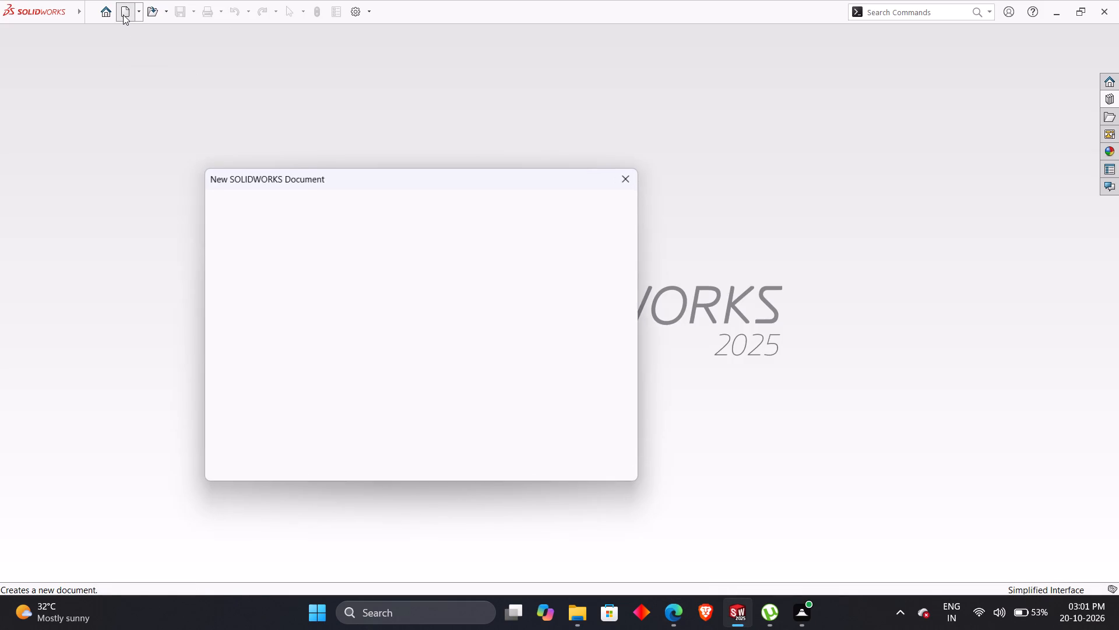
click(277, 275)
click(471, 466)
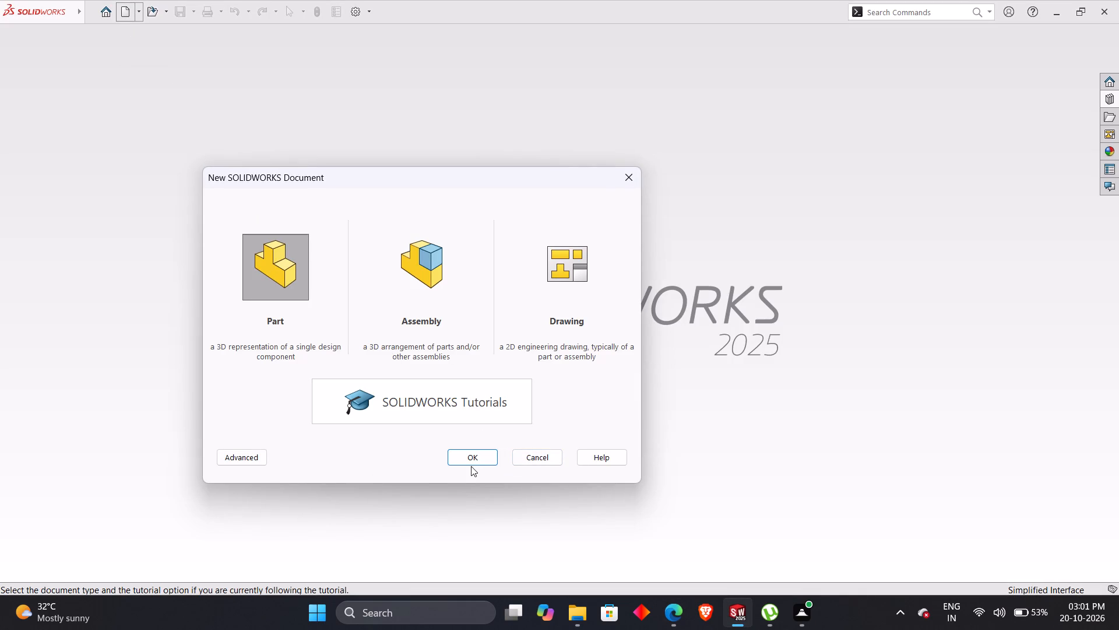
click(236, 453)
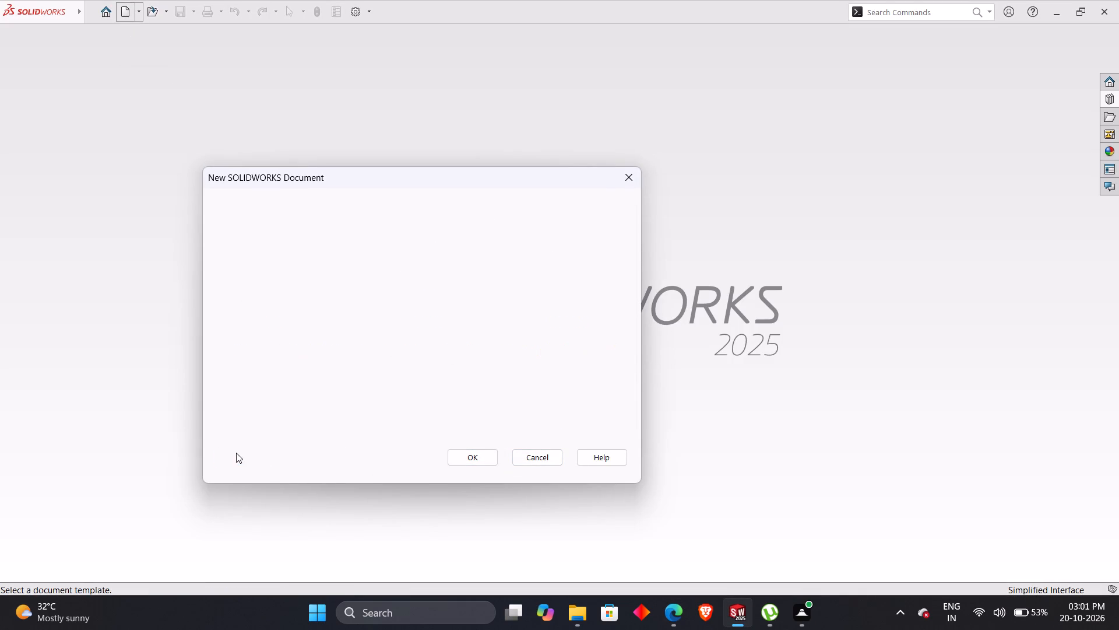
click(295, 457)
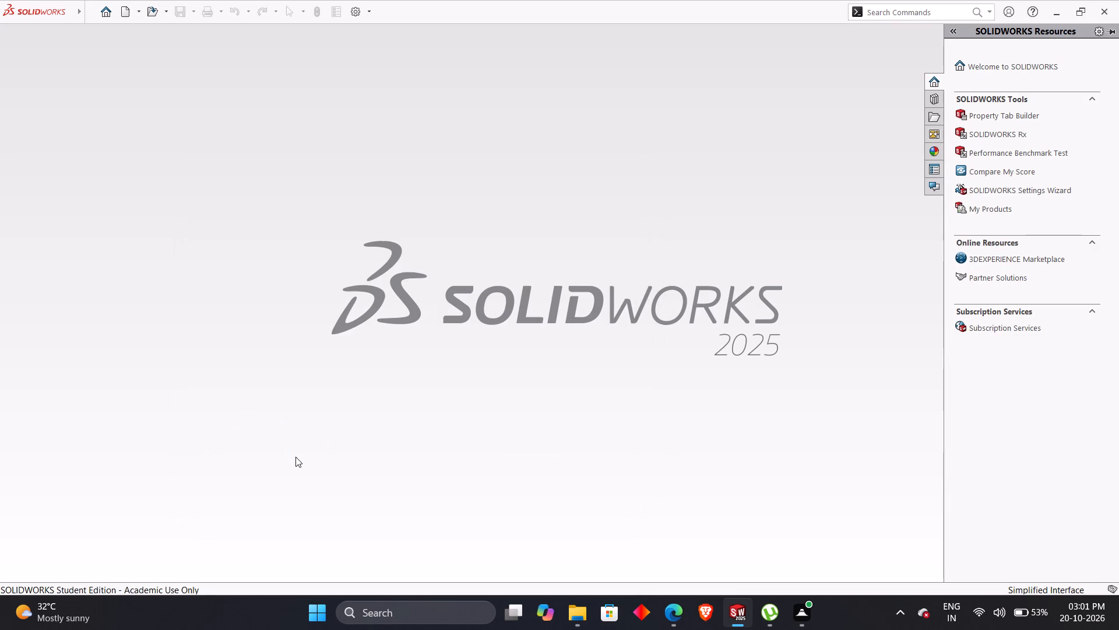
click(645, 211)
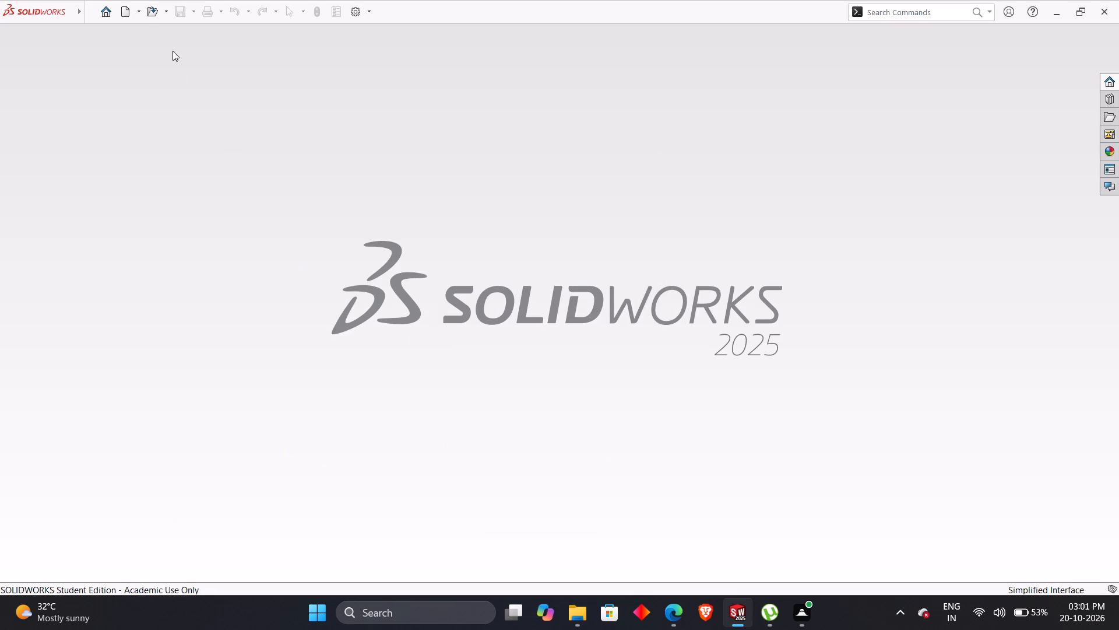
Create a new part document with the Z-up orientation.
click(130, 15)
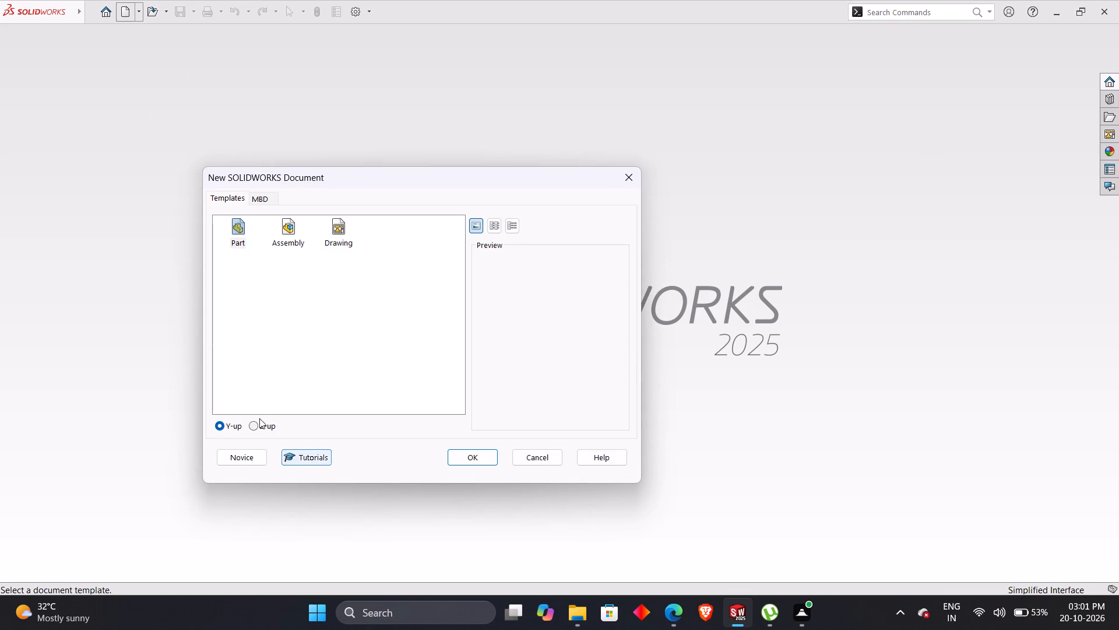
click(256, 426)
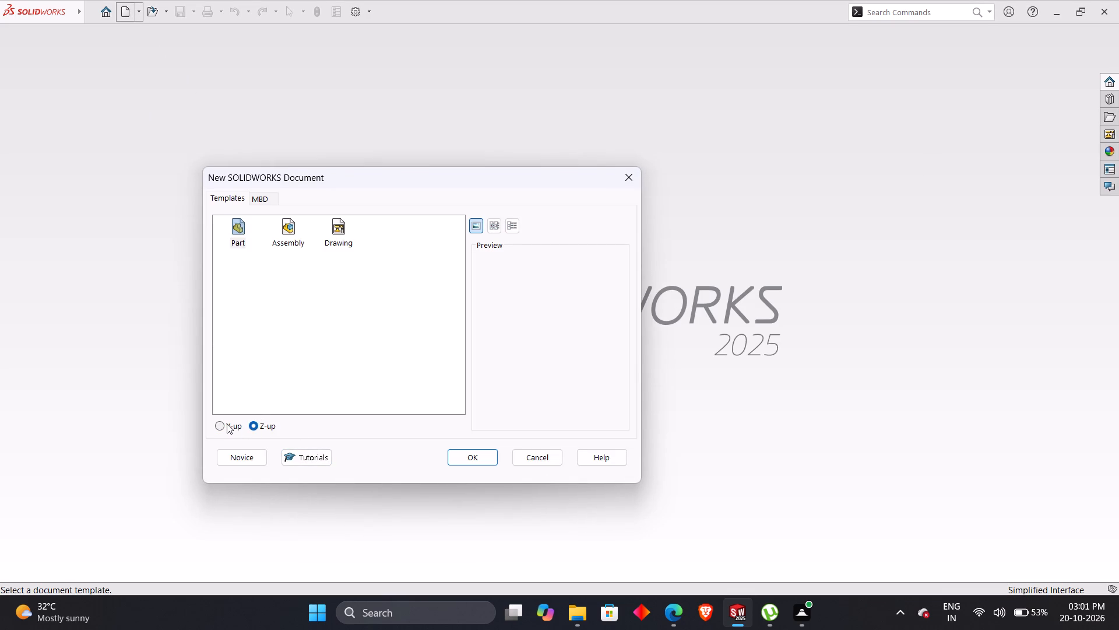
click(227, 423)
click(254, 424)
click(254, 454)
click(479, 466)
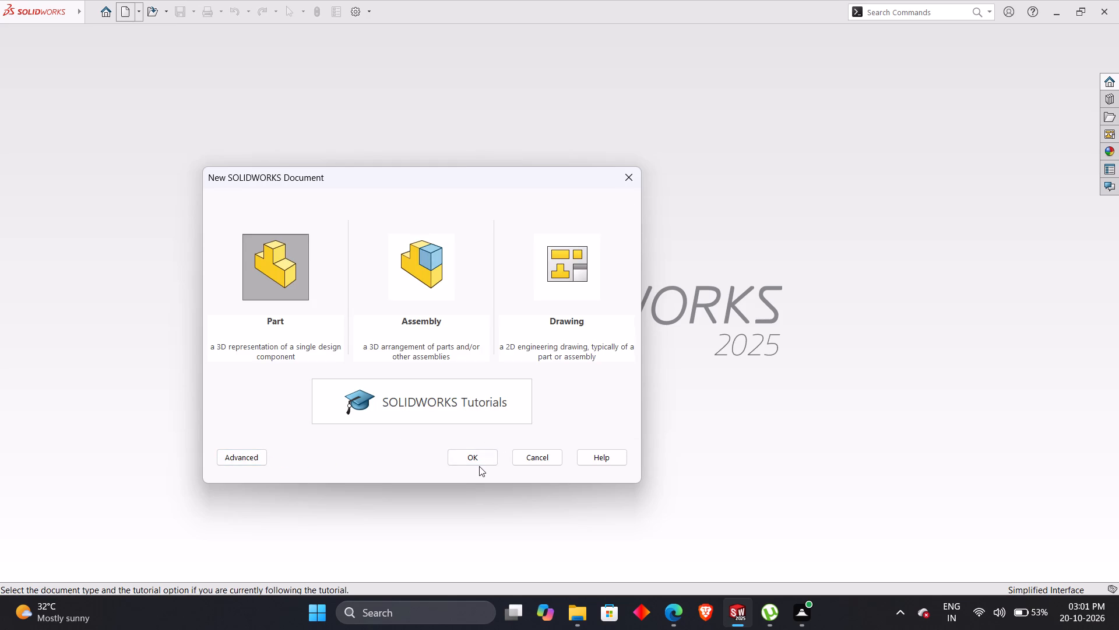
click(478, 459)
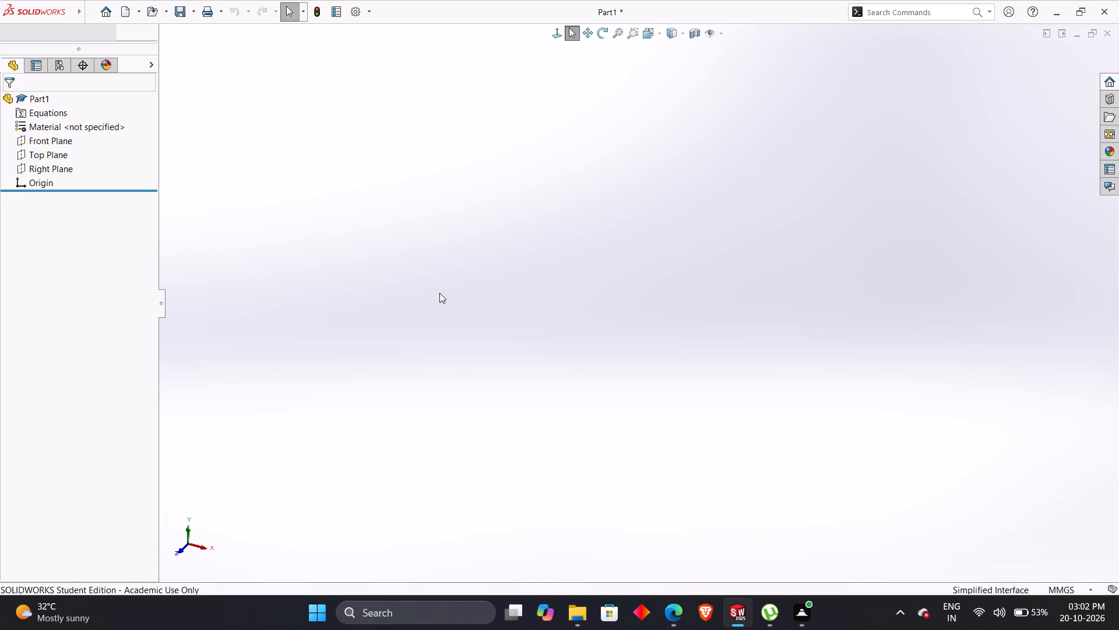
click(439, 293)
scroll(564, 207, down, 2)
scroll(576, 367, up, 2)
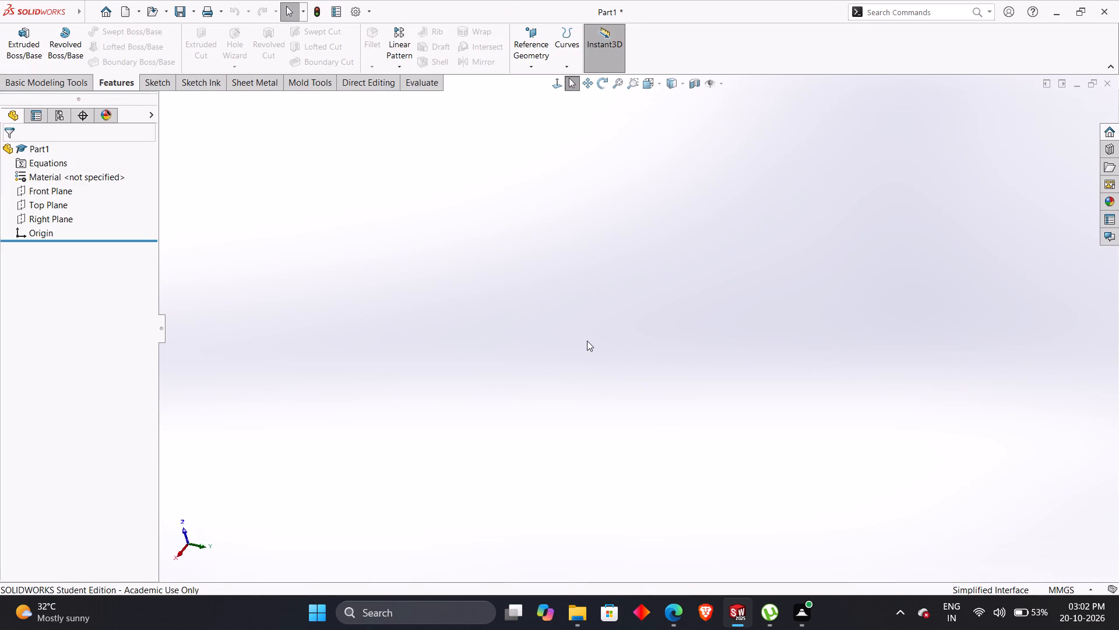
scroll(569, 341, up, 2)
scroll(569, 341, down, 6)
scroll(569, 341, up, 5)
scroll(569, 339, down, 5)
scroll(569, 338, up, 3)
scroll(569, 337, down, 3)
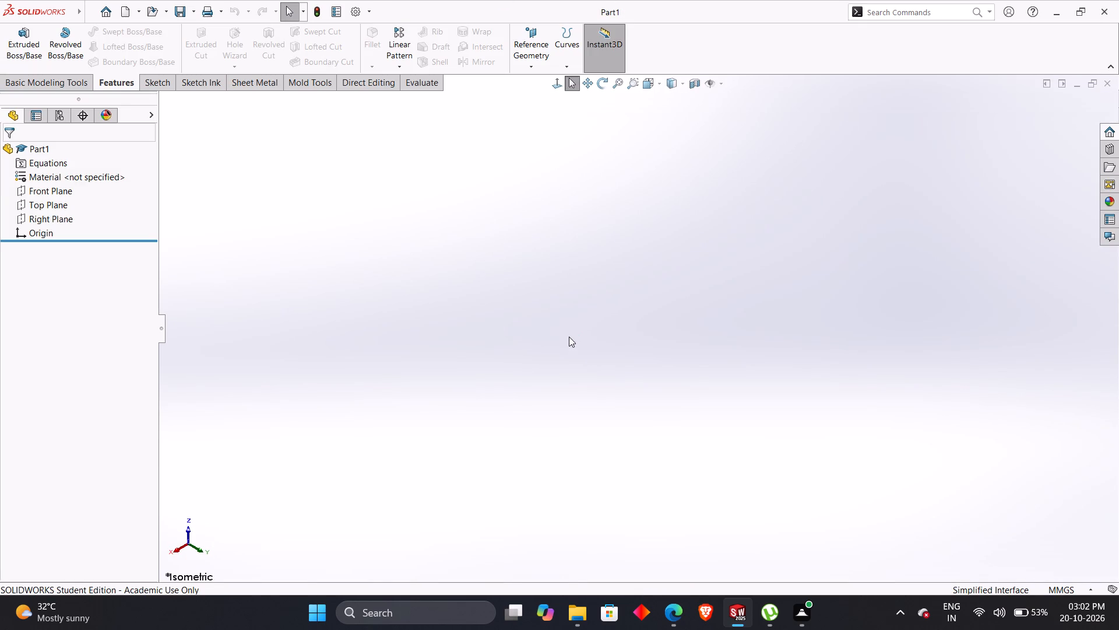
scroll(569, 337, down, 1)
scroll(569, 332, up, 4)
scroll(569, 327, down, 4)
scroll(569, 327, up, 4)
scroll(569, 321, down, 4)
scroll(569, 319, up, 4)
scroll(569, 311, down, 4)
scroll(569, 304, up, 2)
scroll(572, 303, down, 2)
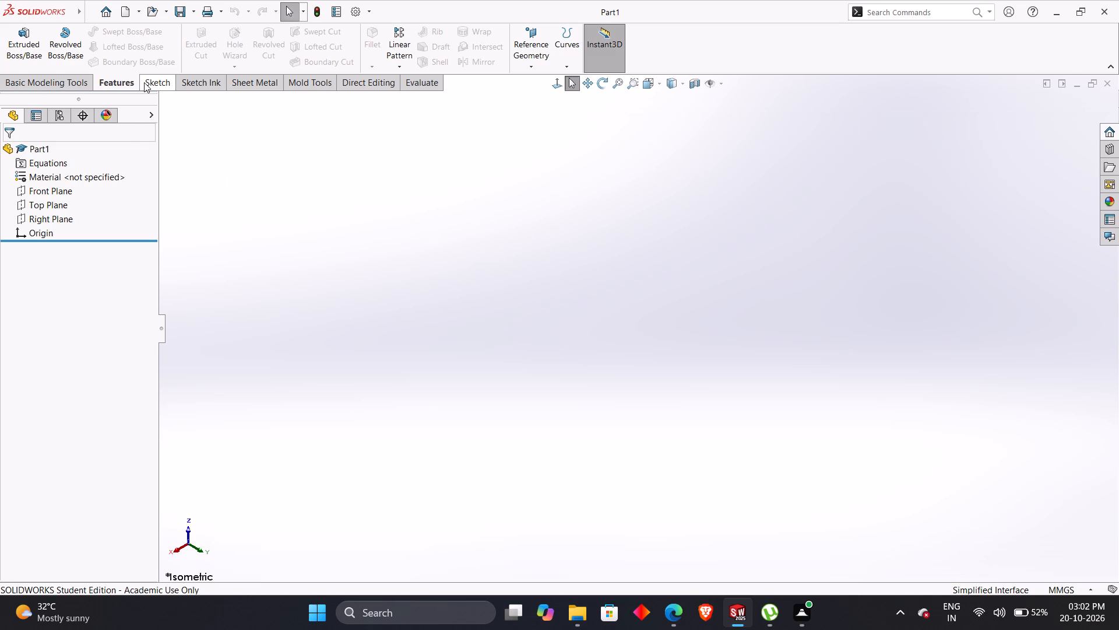
Start a new sketch on the Right Plane.
click(146, 82)
click(22, 32)
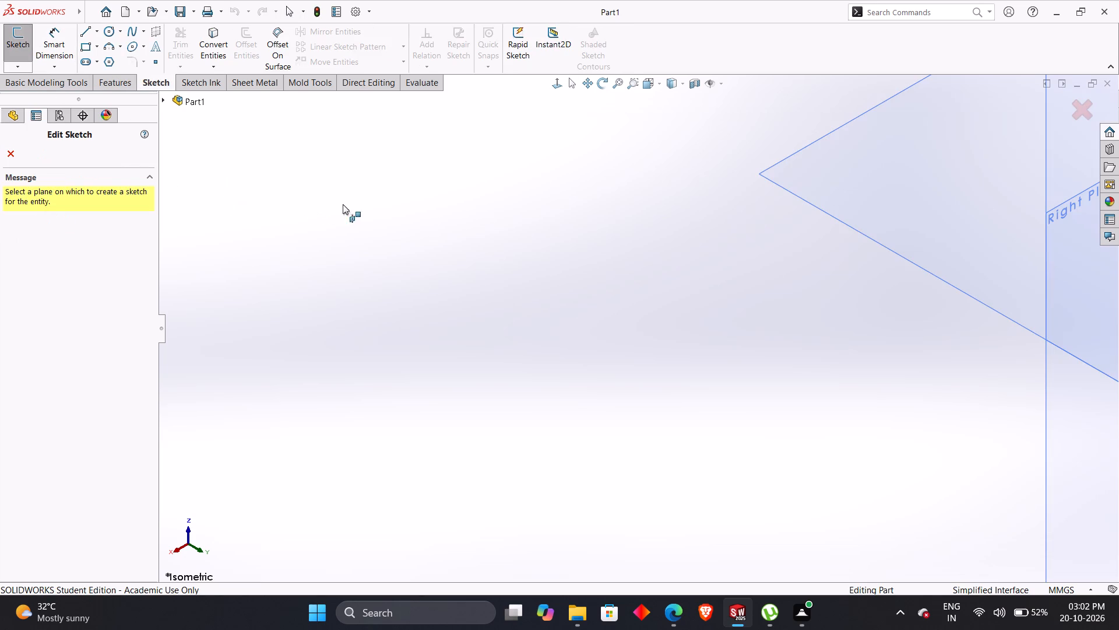
key(alt+Tab)
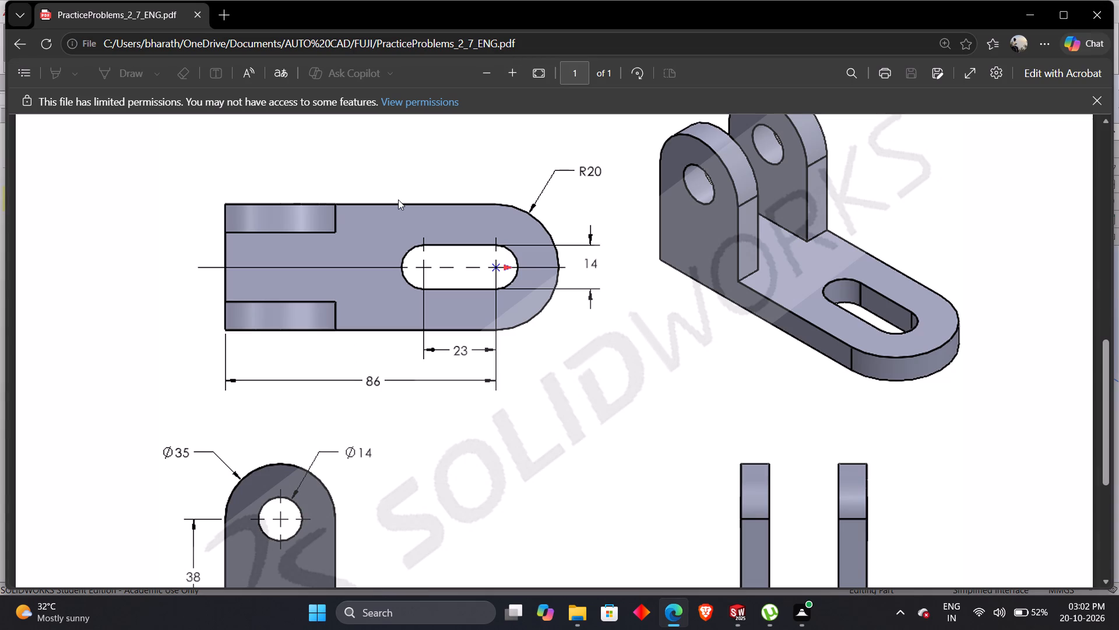
key(alt+Tab)
scroll(772, 252, up, 8)
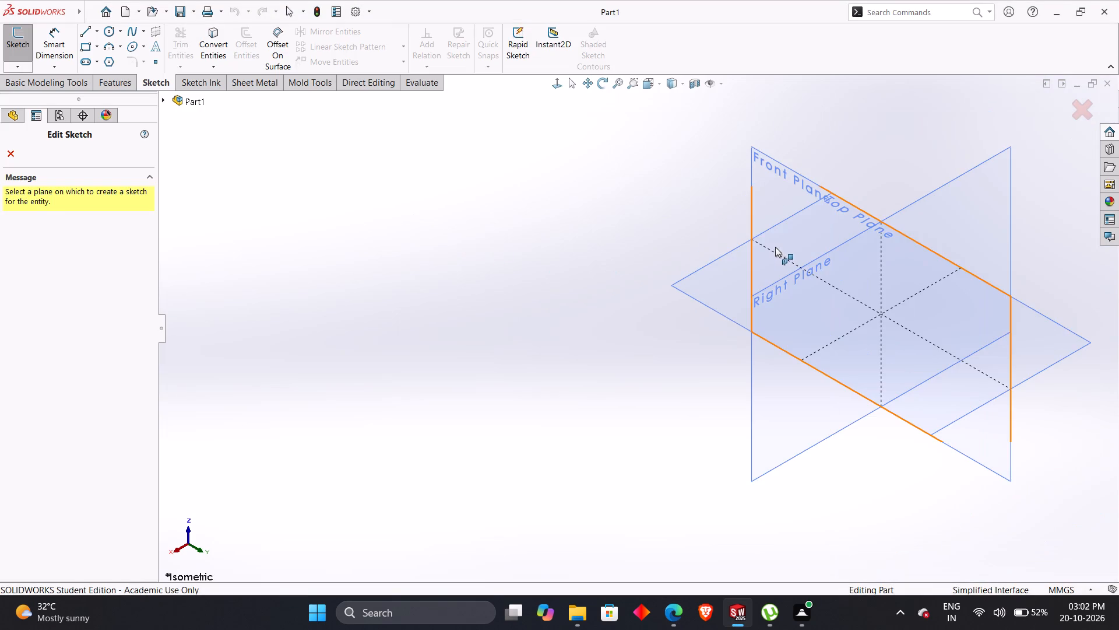
click(777, 300)
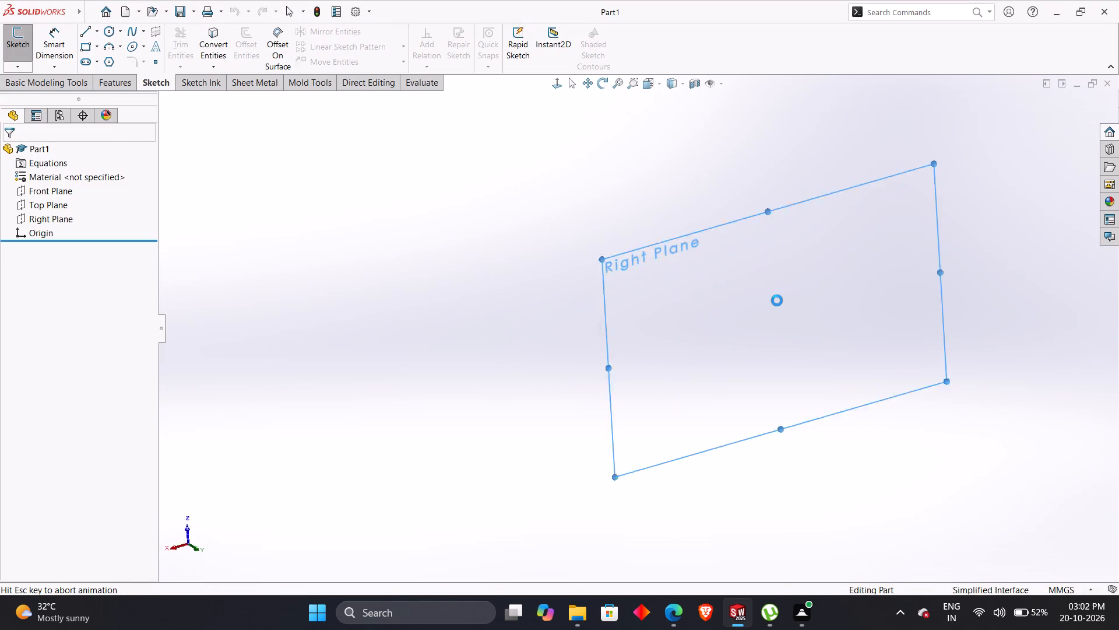
click(315, 270)
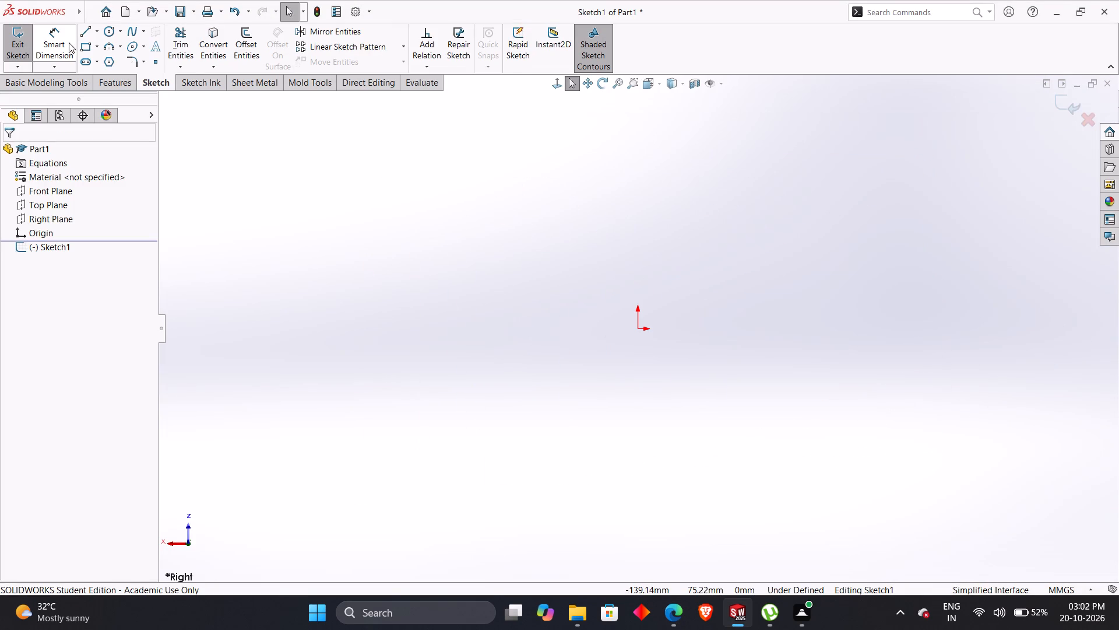
Recheck the base plate's shape in the PDF drawing and sketch a corner rectangle freehand, above and beside the origin.
click(87, 32)
key(alt+Tab)
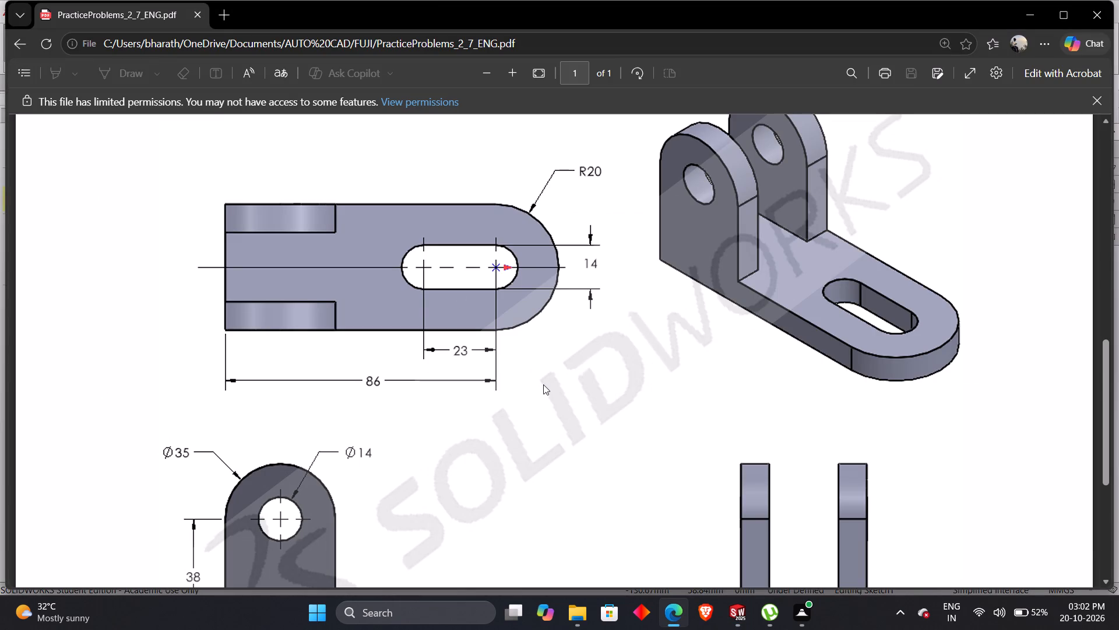
scroll(550, 410, up, 2)
scroll(550, 410, down, 2)
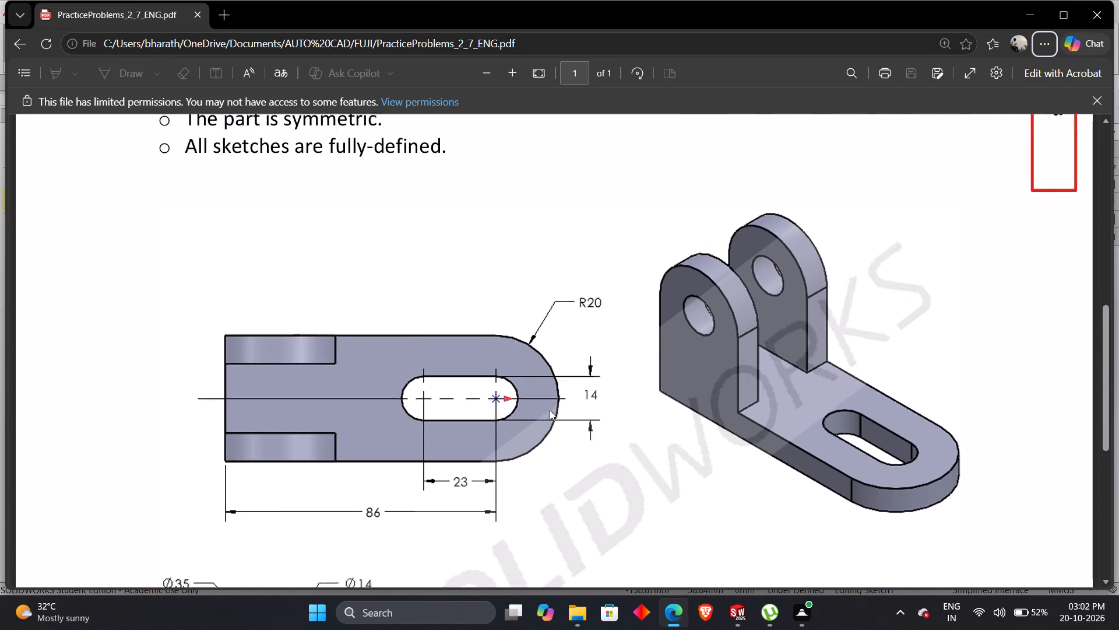
scroll(550, 410, down, 3)
scroll(552, 405, up, 3)
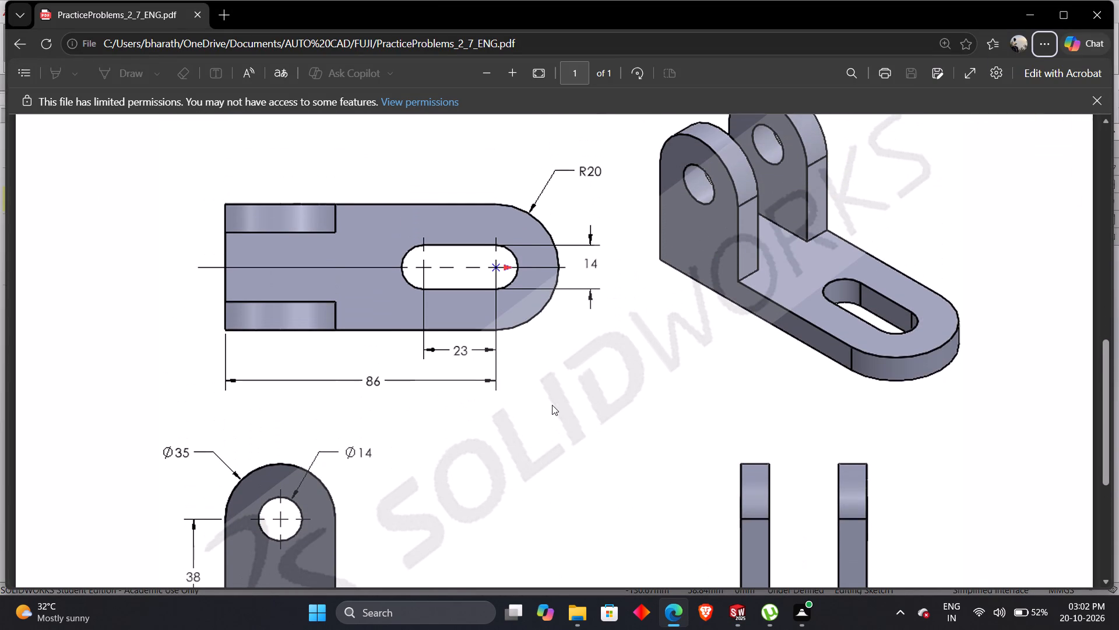
key(alt+Tab)
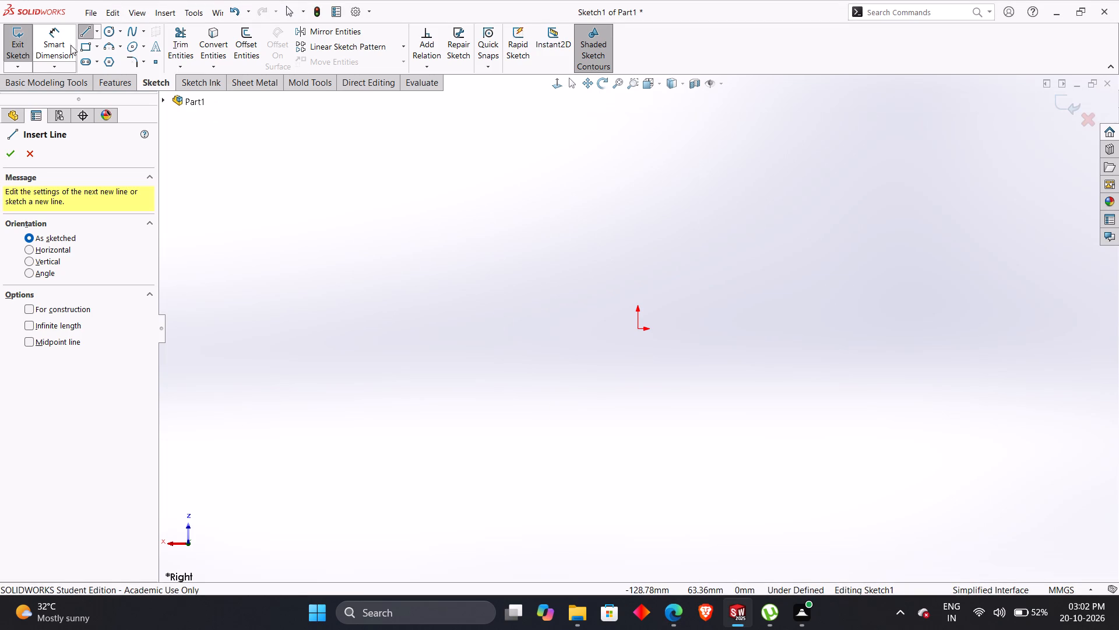
click(88, 48)
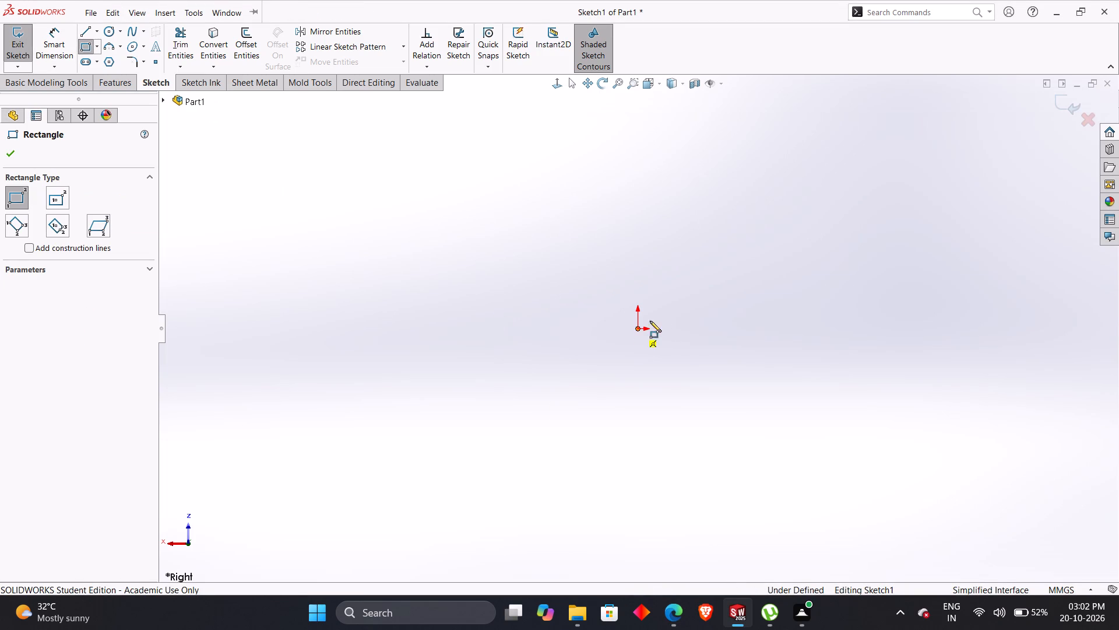
drag(664, 314, 665, 307)
click(899, 194)
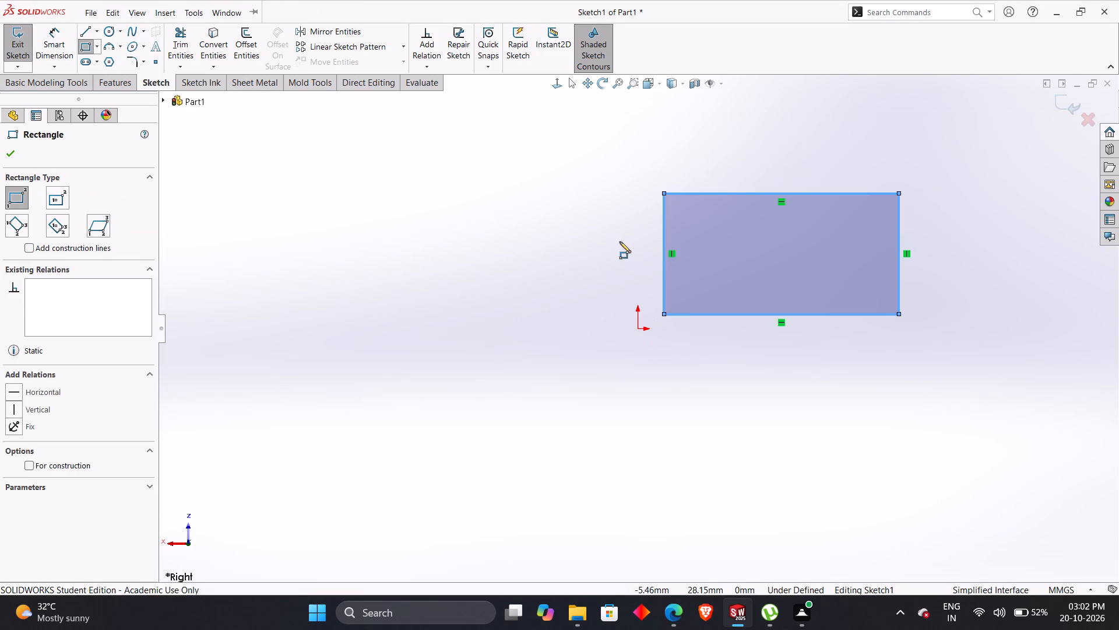
Examine the base plate's top, side and end views and their dimensions in the PDF drawing, and return to SOLIDWORKS.
key(Escape)
key(Escape)
key(Escape)
right_drag(563, 398, 554, 199)
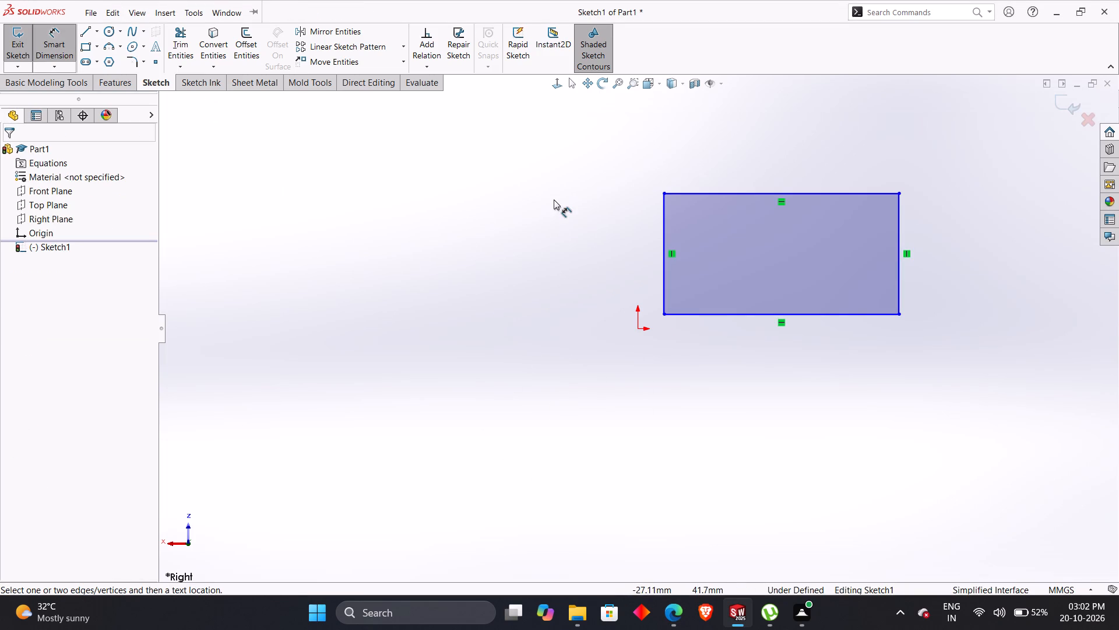
key(alt+Tab)
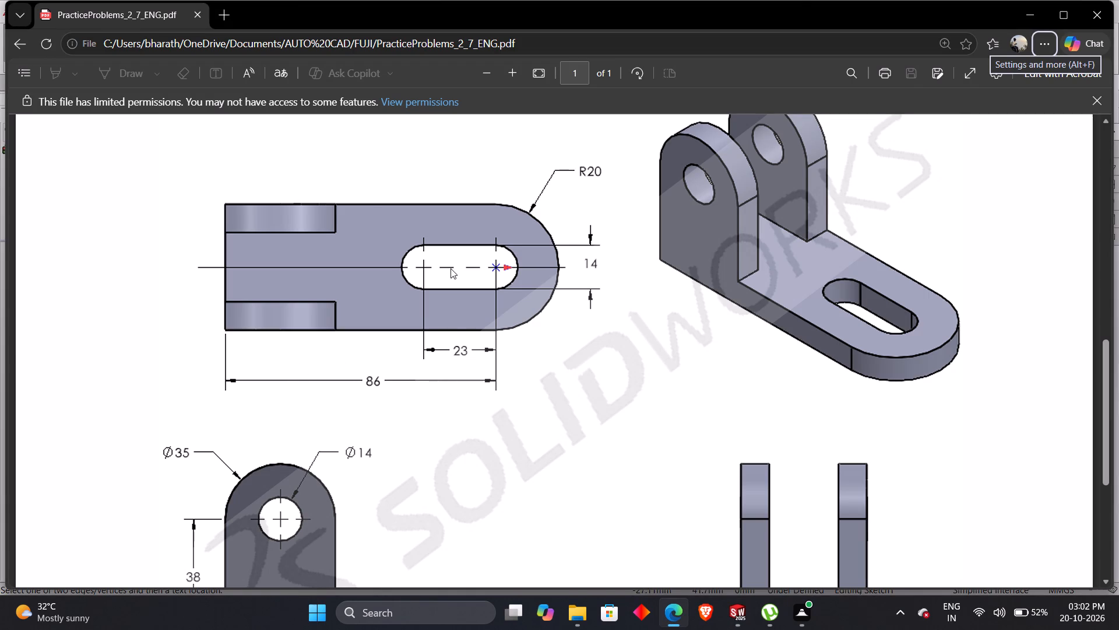
scroll(414, 315, up, 2)
scroll(415, 315, down, 5)
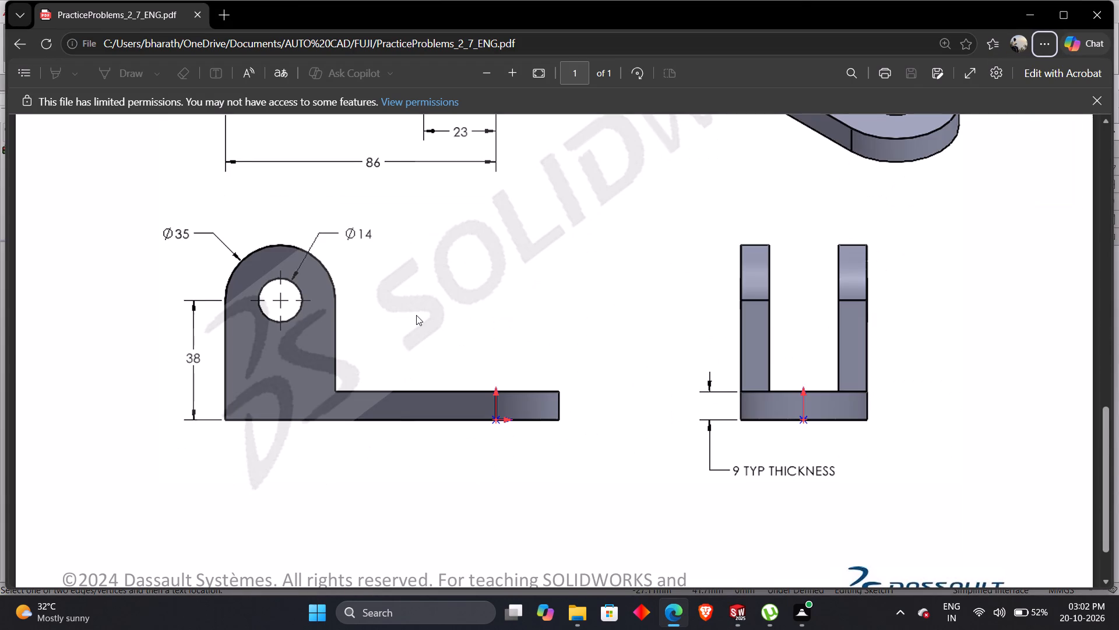
scroll(416, 315, up, 3)
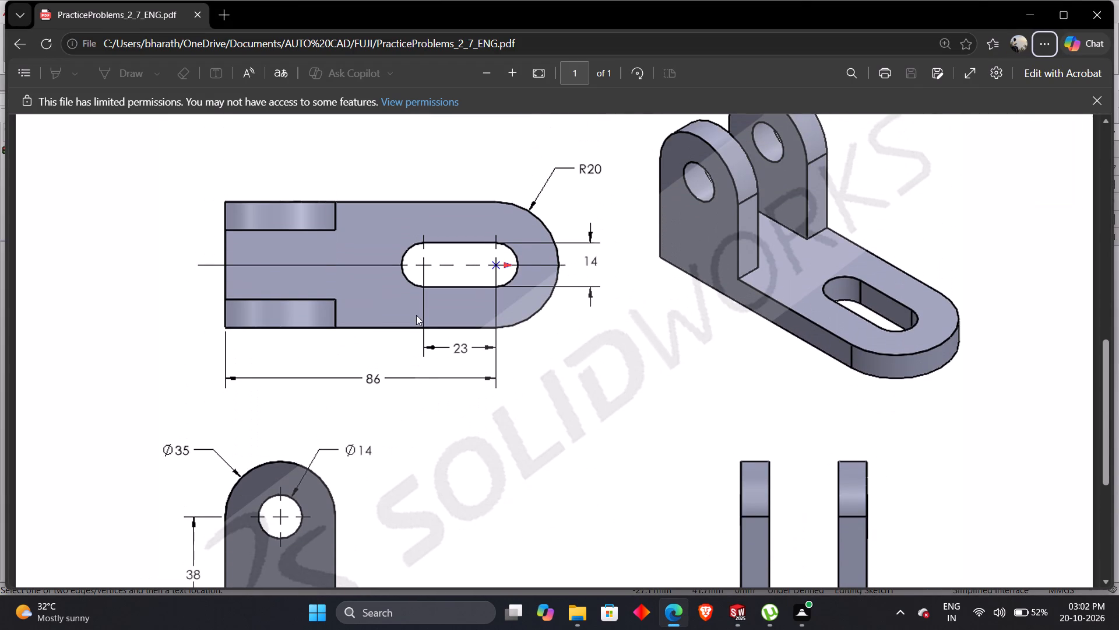
scroll(416, 315, down, 2)
scroll(416, 315, up, 1)
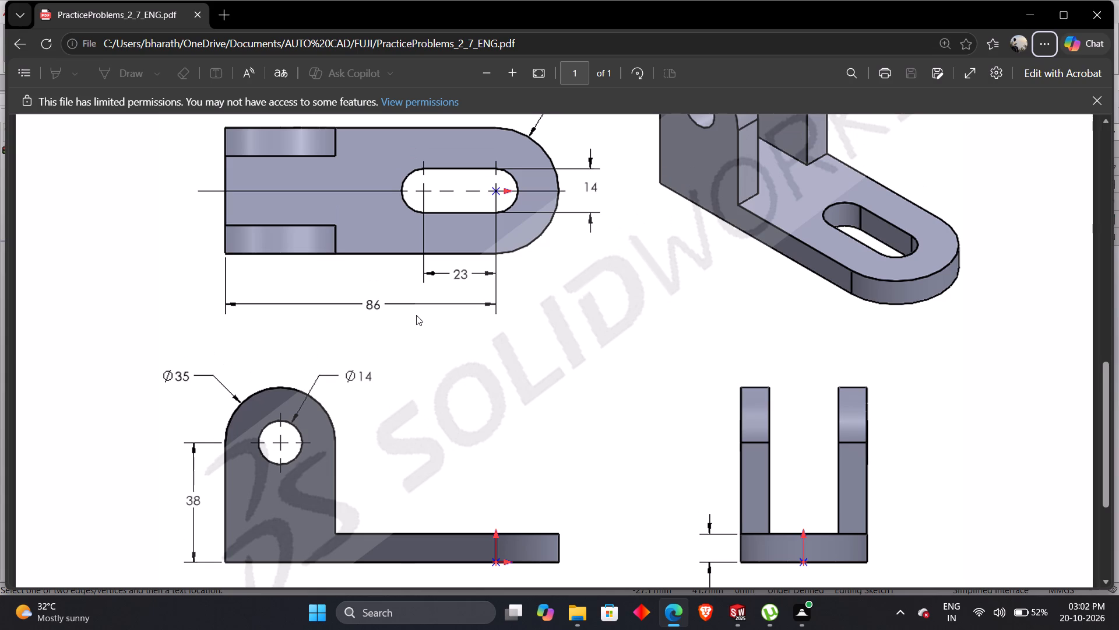
scroll(536, 380, down, 1)
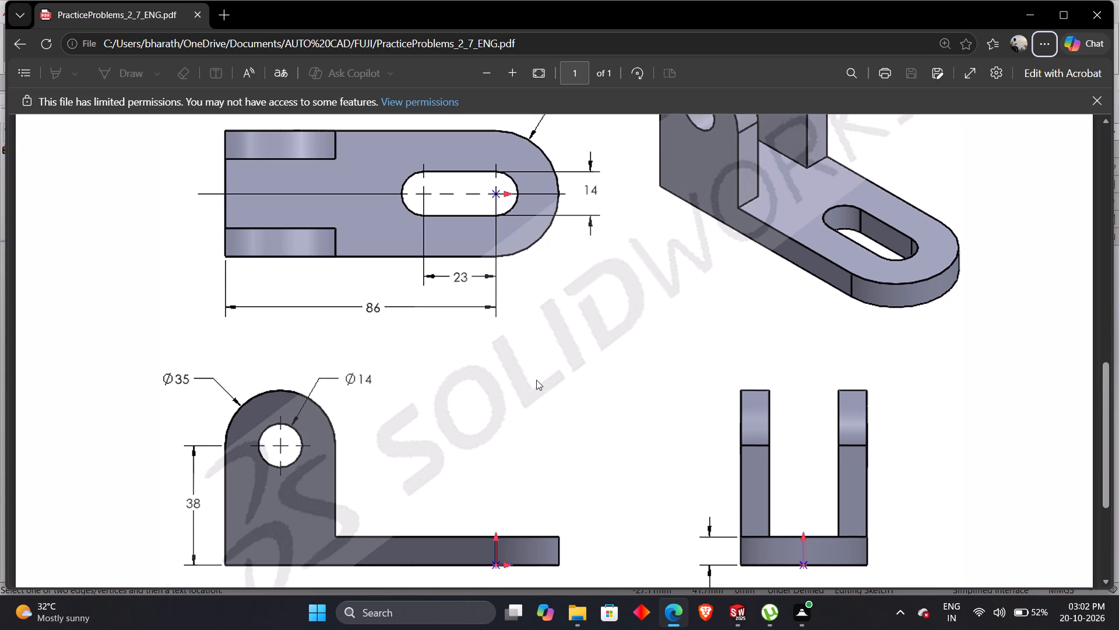
scroll(536, 380, up, 1)
scroll(537, 381, down, 1)
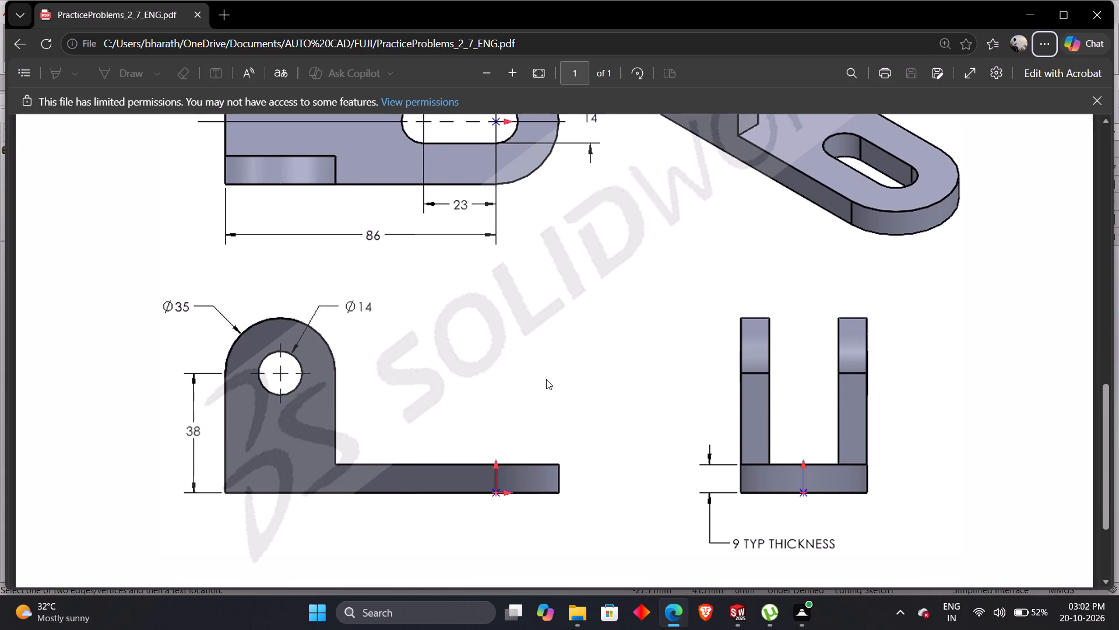
key(alt+Tab)
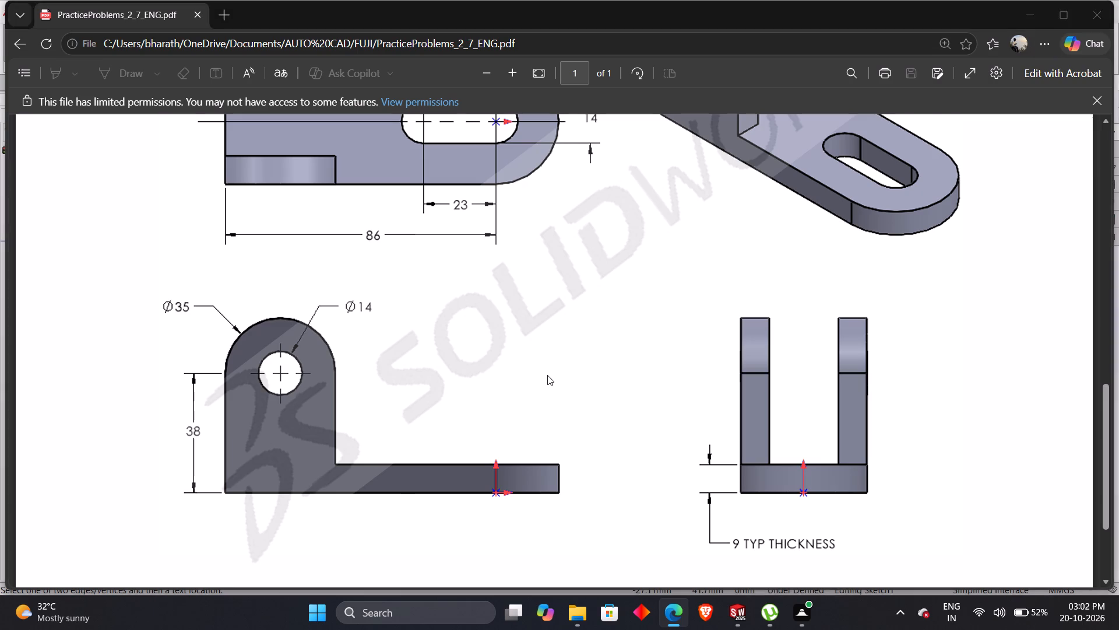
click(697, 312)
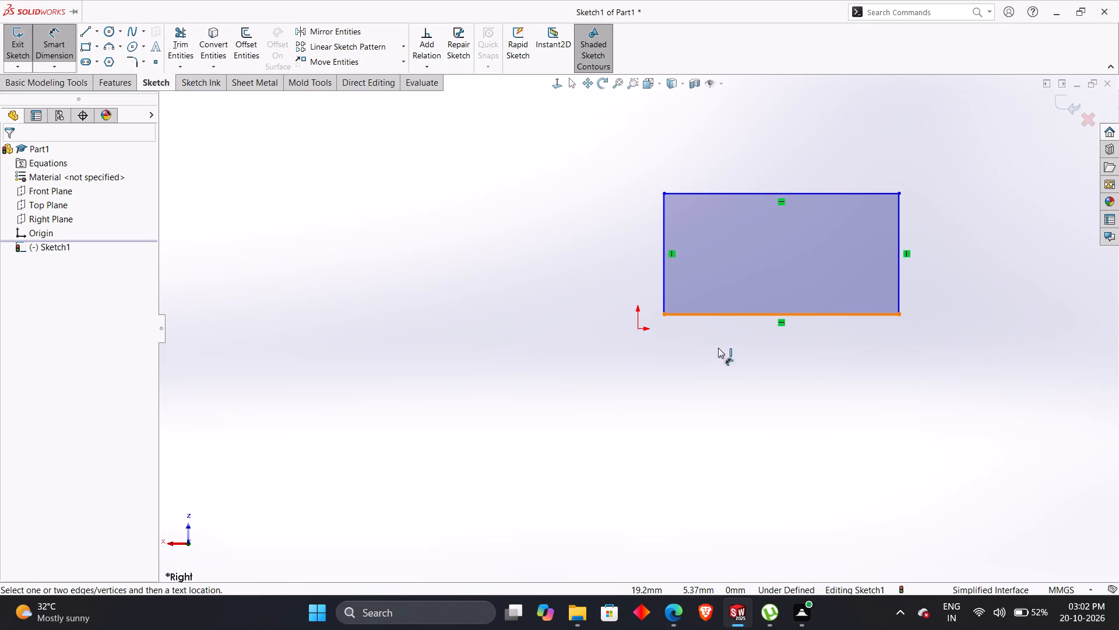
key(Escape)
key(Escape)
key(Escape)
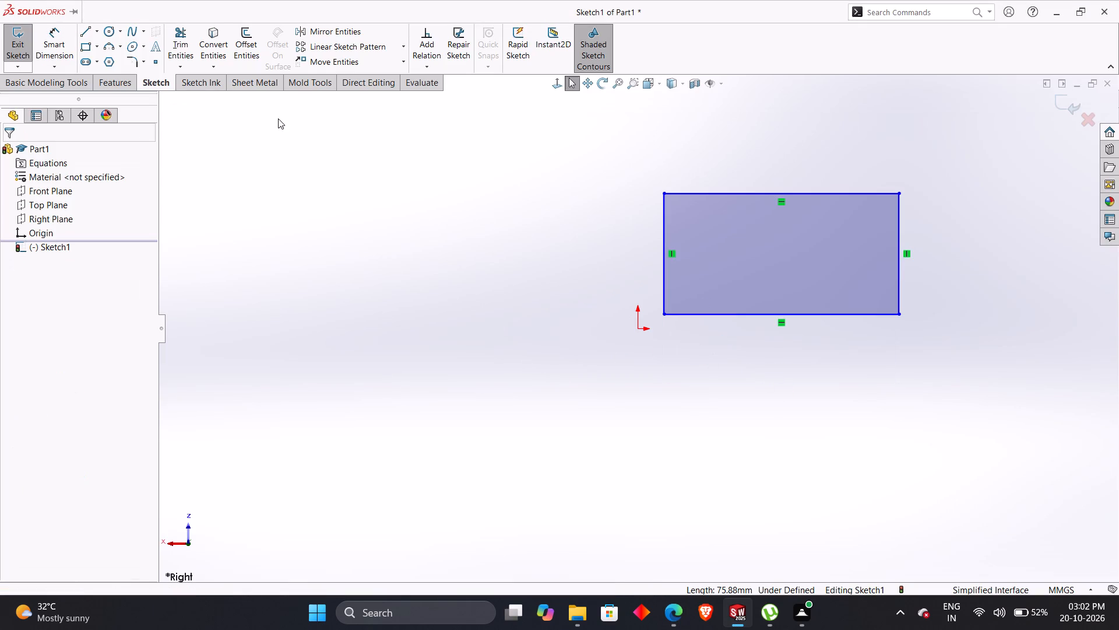
Draw a three-point arc of about 20 mm radius bulging outward from the rectangle's vertical edge farthest from the origin.
click(104, 46)
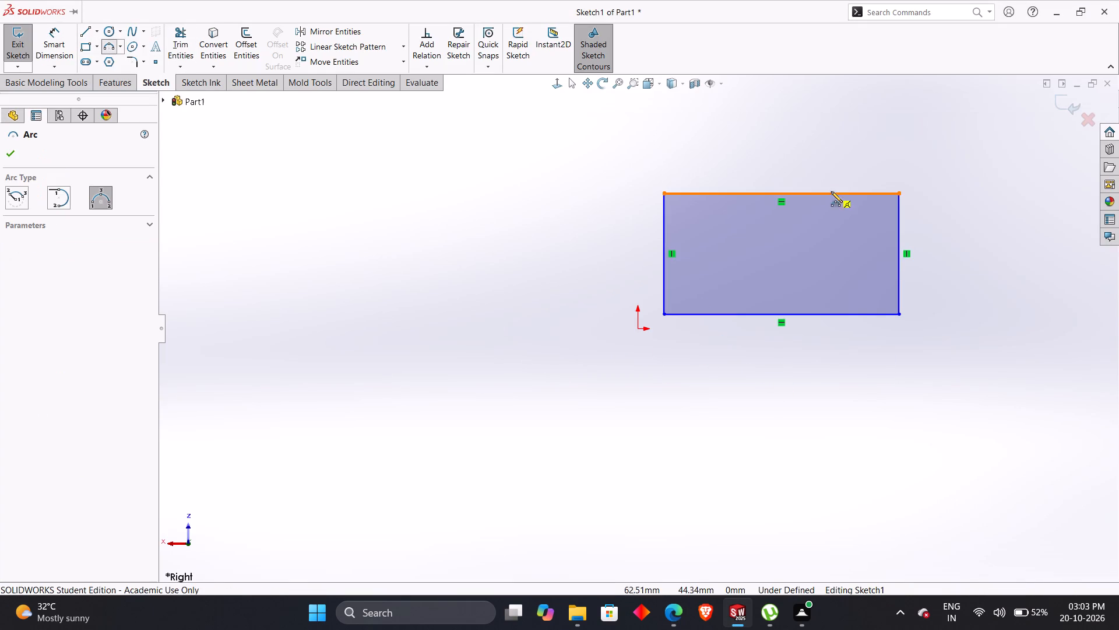
click(898, 190)
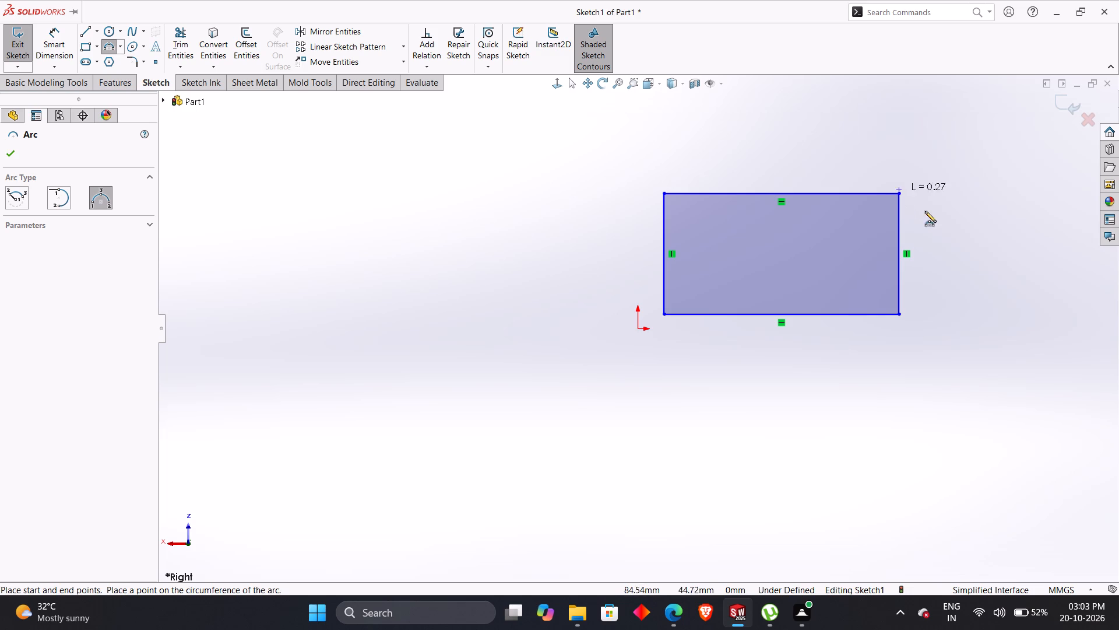
click(901, 314)
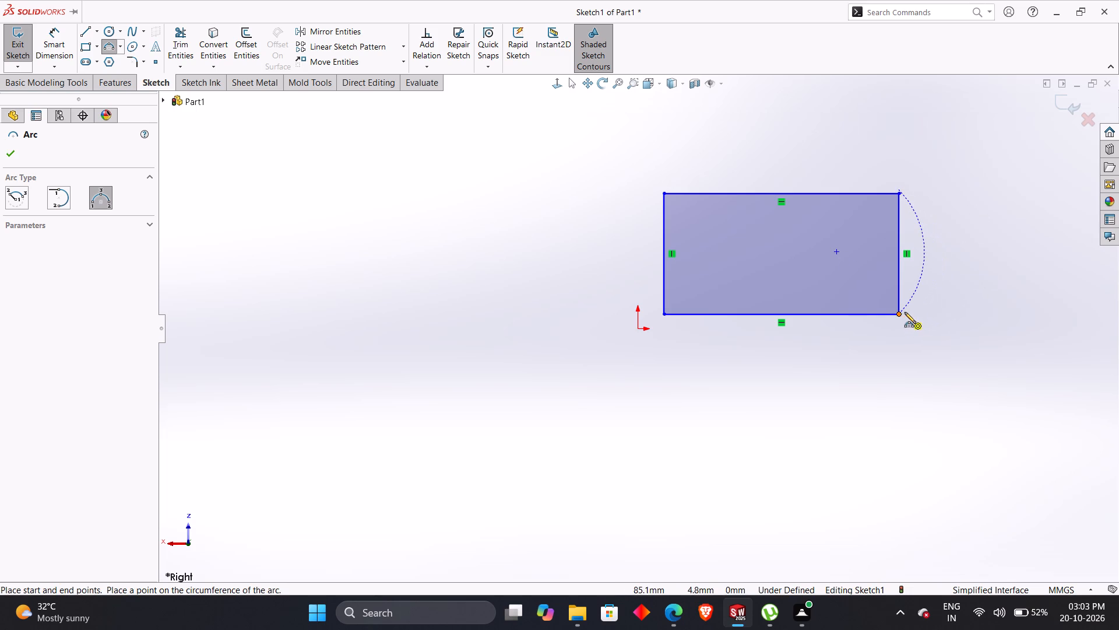
click(946, 286)
key(Escape)
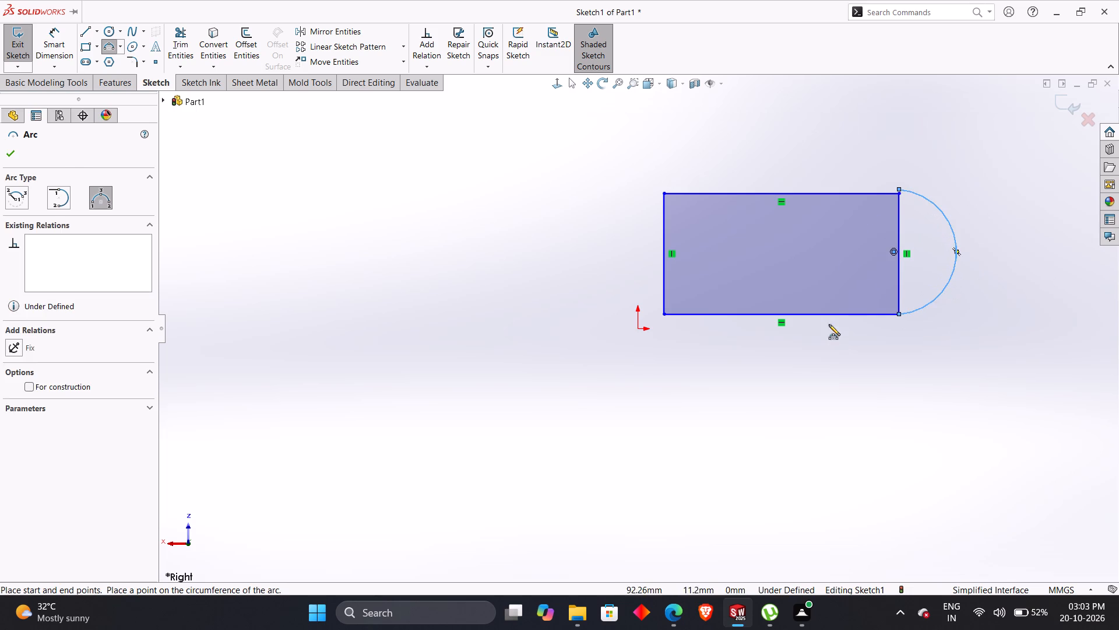
key(Escape)
key(Escape)
key(Escape)
Make the arc's loose upper endpoint coincident with the rectangle's adjacent upper corner.
scroll(864, 218, down, 3)
key(Escape)
key(Escape)
scroll(903, 187, down, 4)
key(Escape)
key(Escape)
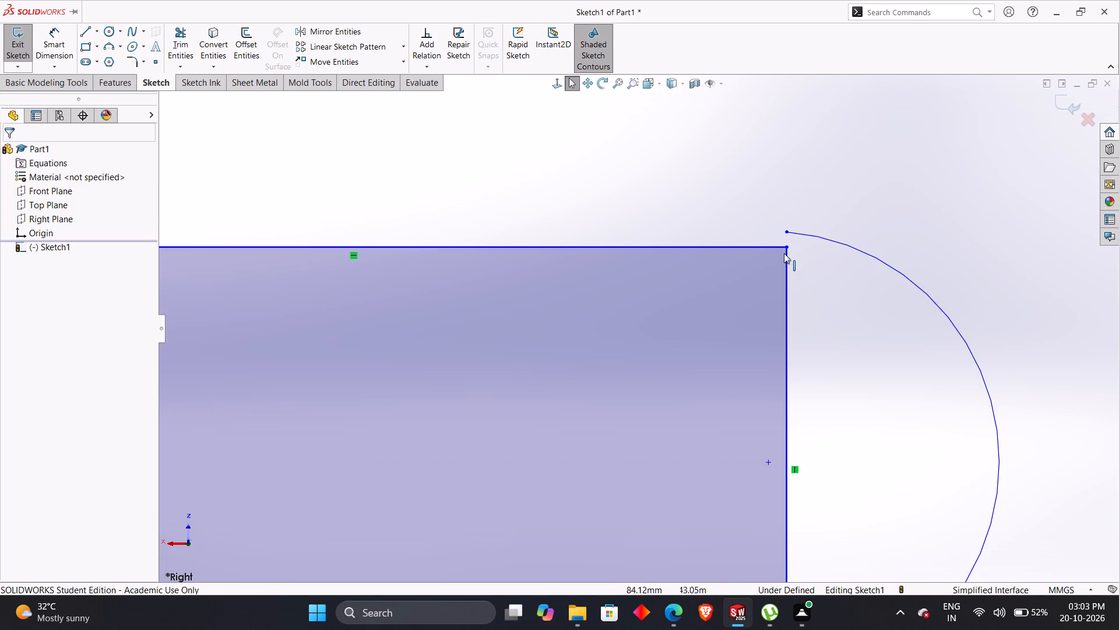
click(785, 247)
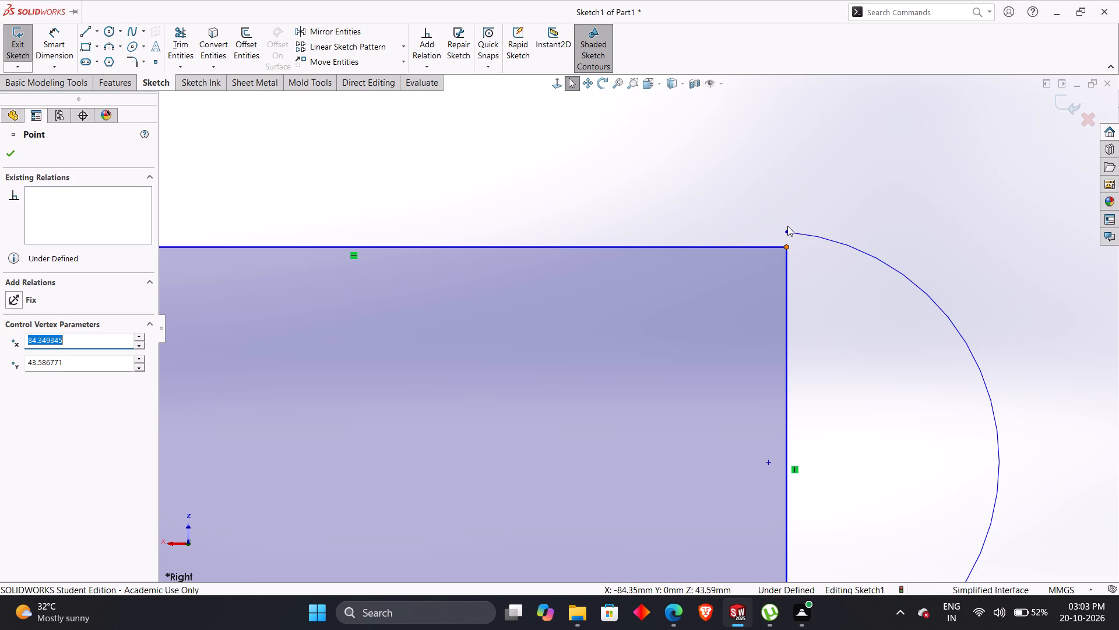
ctrl+click(787, 233)
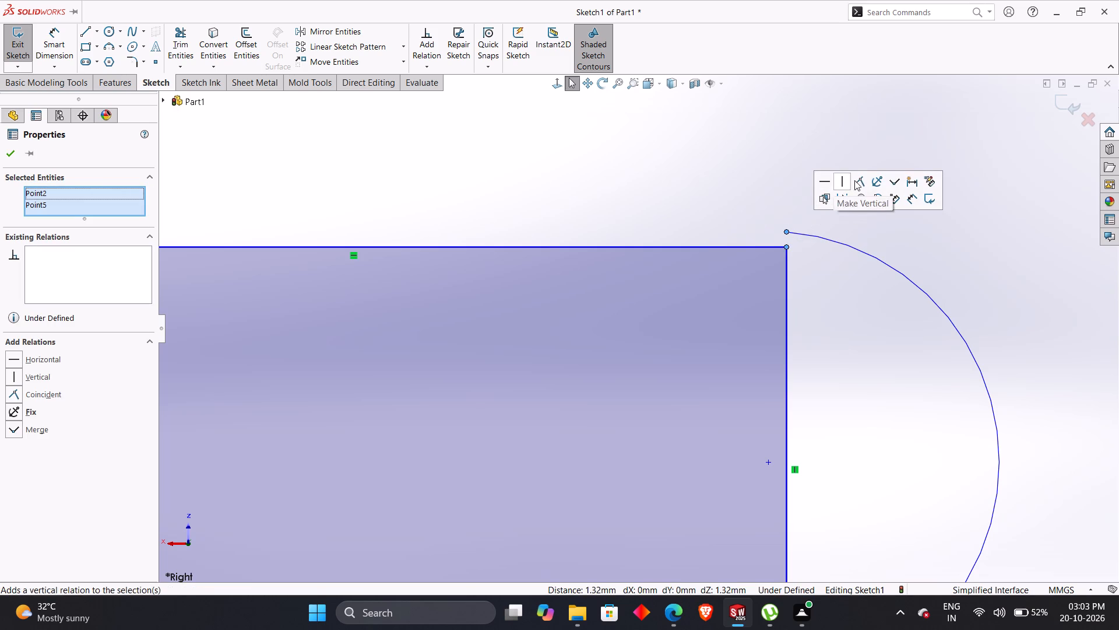
click(862, 178)
click(738, 187)
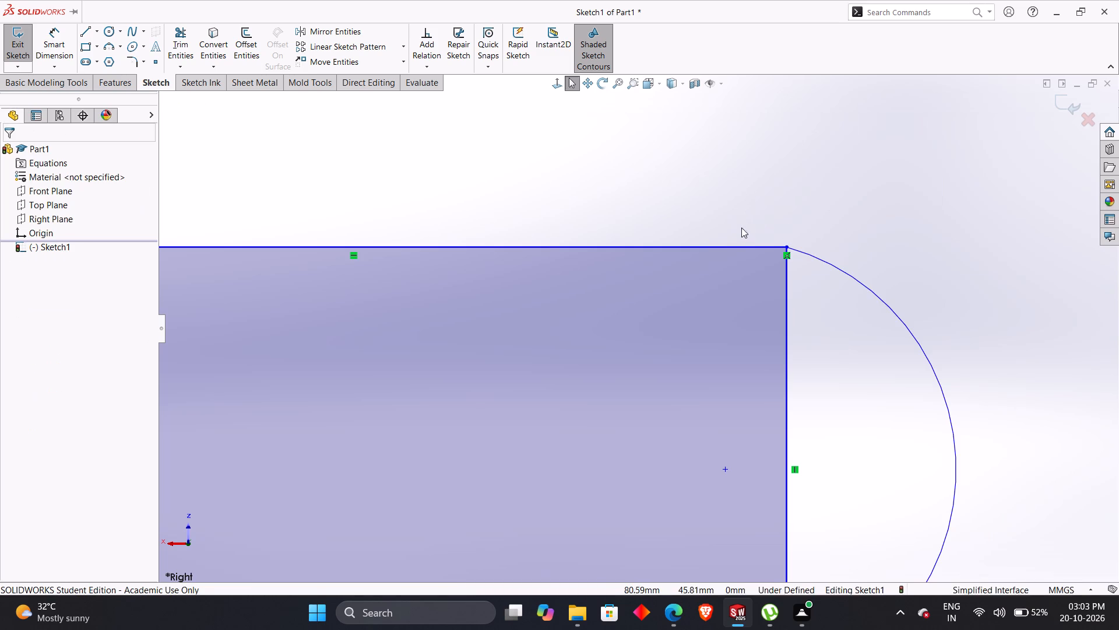
Dimension the arc's radius at 20 mm.
right_drag(737, 240, 749, 145)
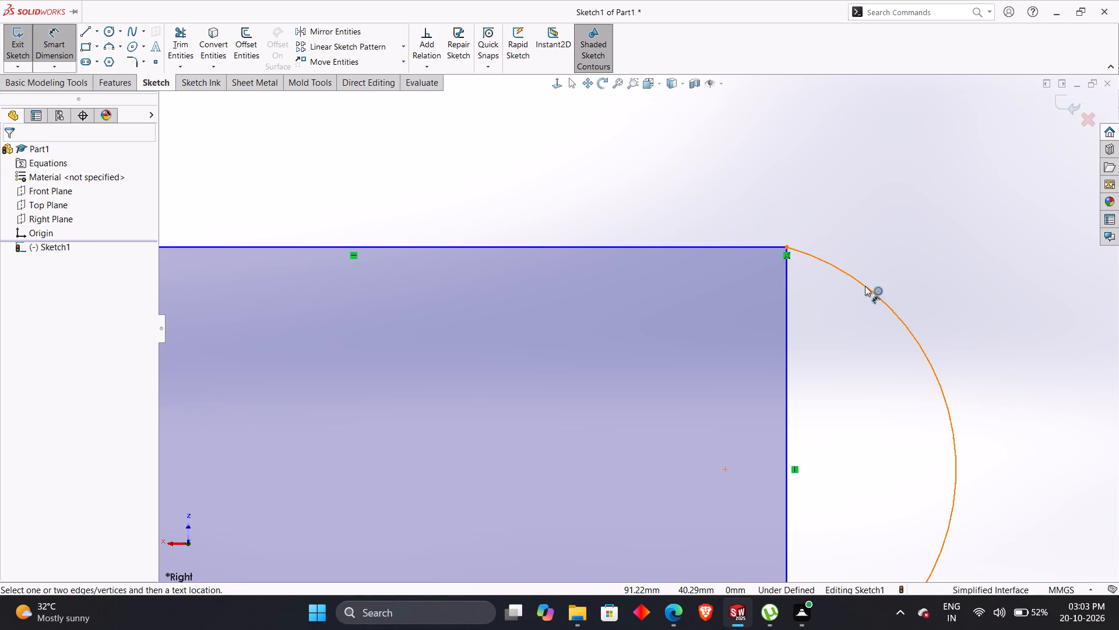
click(865, 286)
click(956, 271)
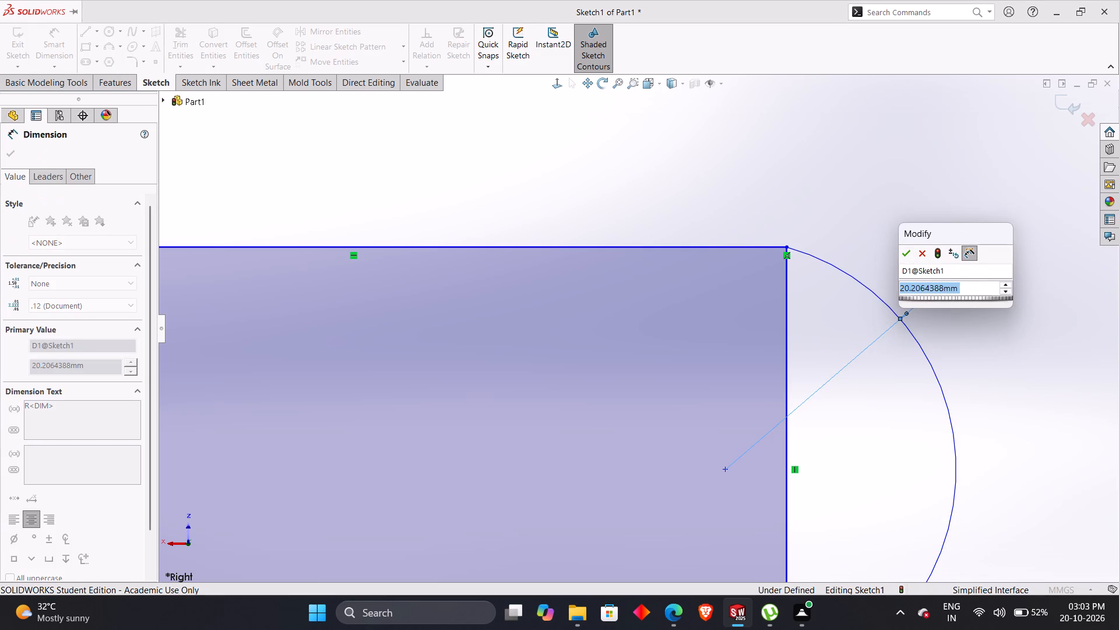
text(20)
key(Return)
Recheck the base plate in the PDF drawing and trim away the rectangle's vertical edge that separates it from the arc.
scroll(893, 331, up, 2)
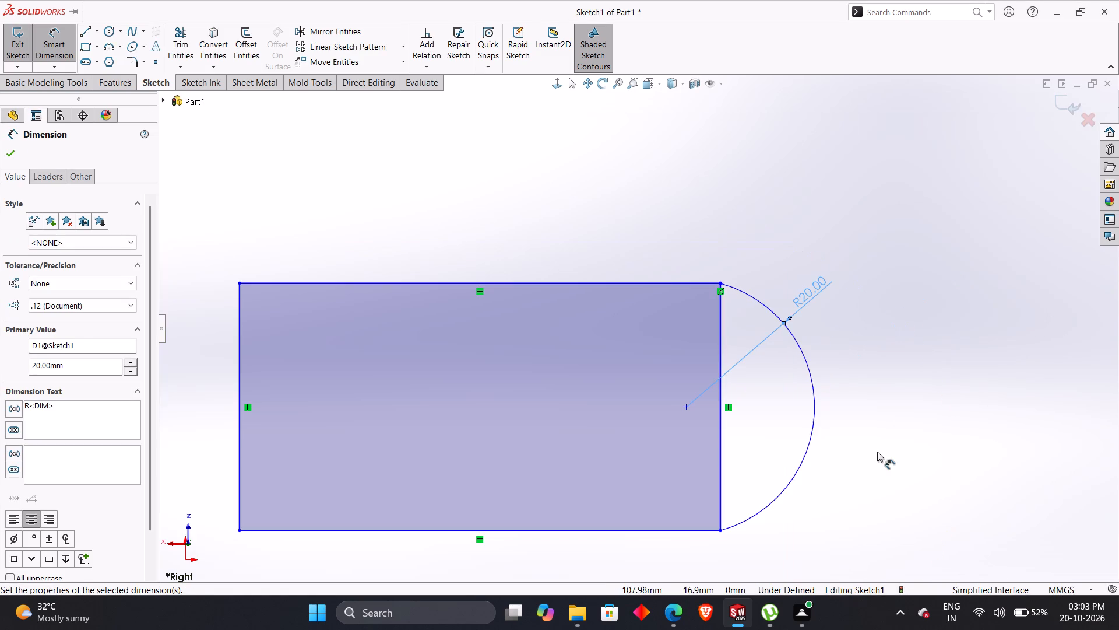
key(alt+Tab)
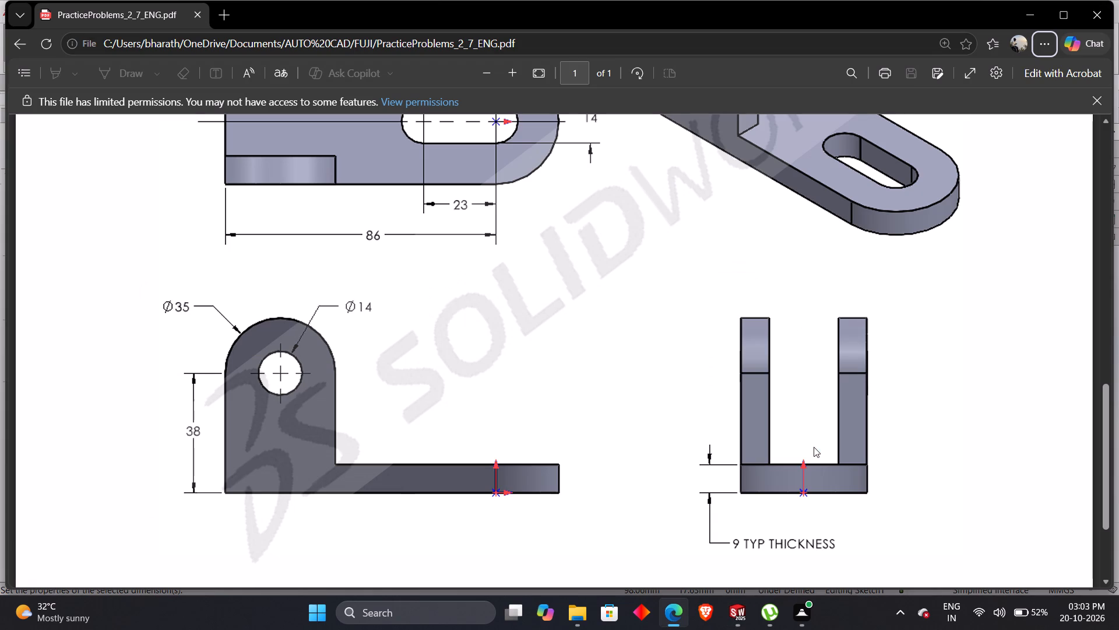
scroll(728, 334, up, 2)
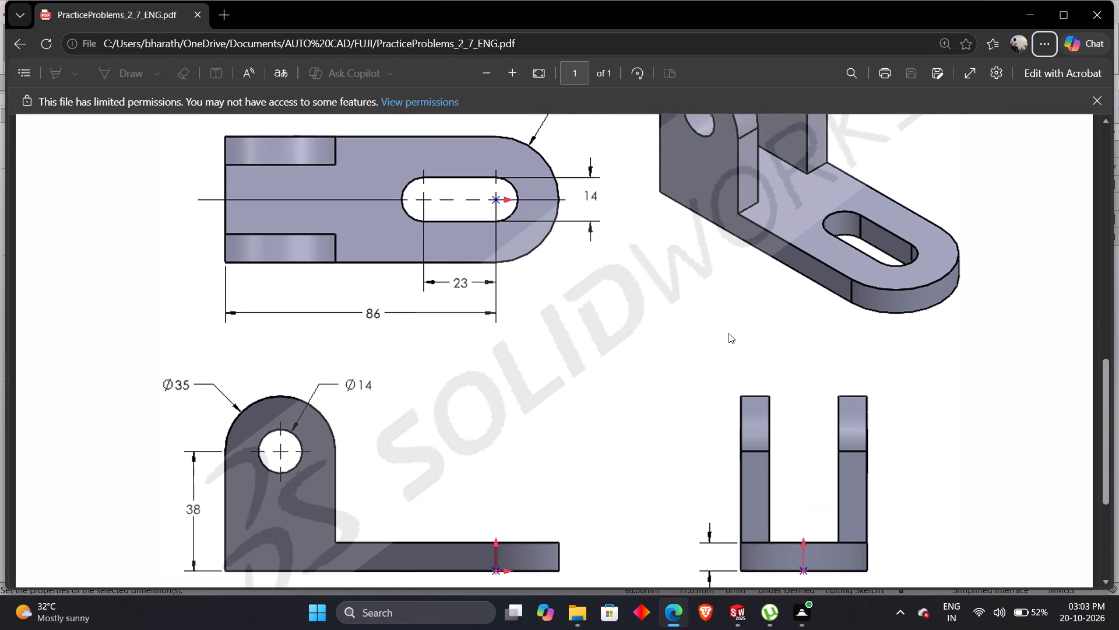
scroll(729, 333, up, 1)
key(alt+Tab)
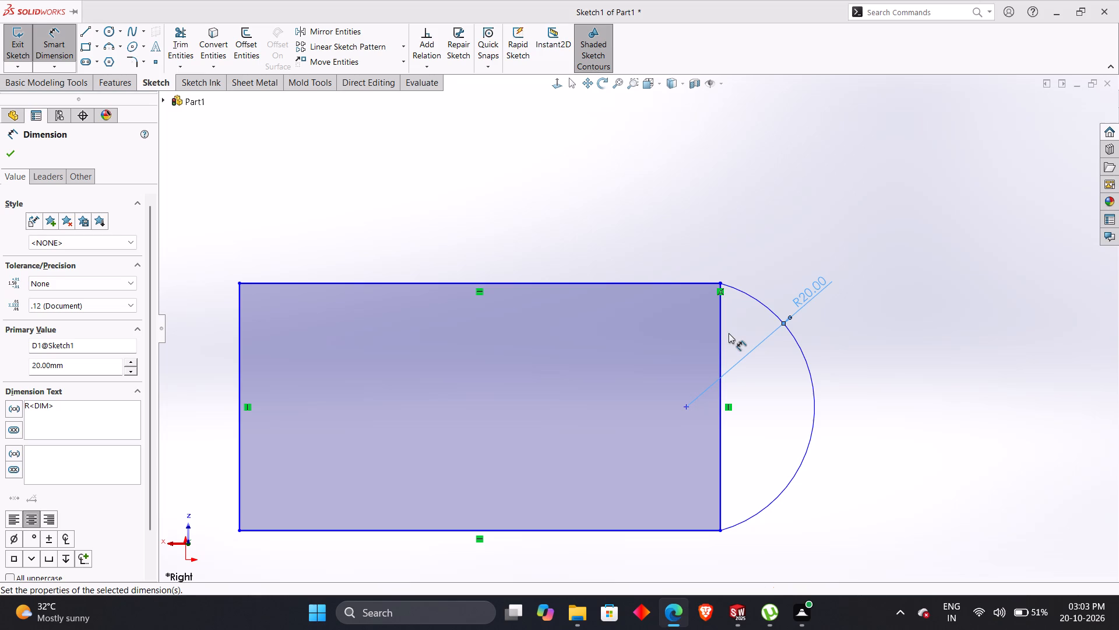
key(Tab)
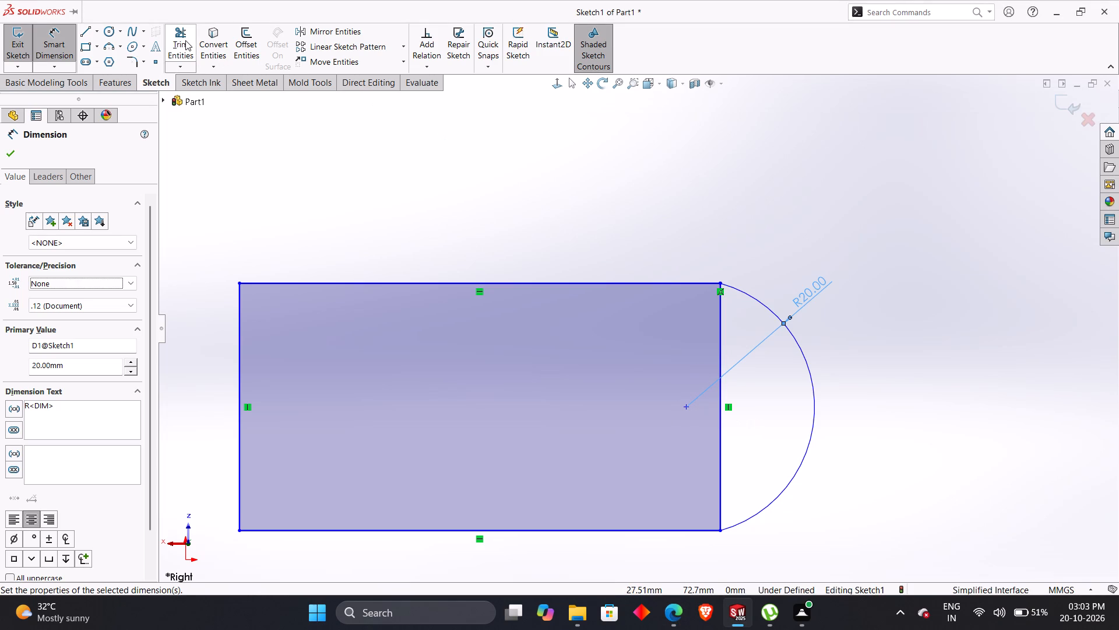
click(185, 40)
drag(754, 326, 722, 333)
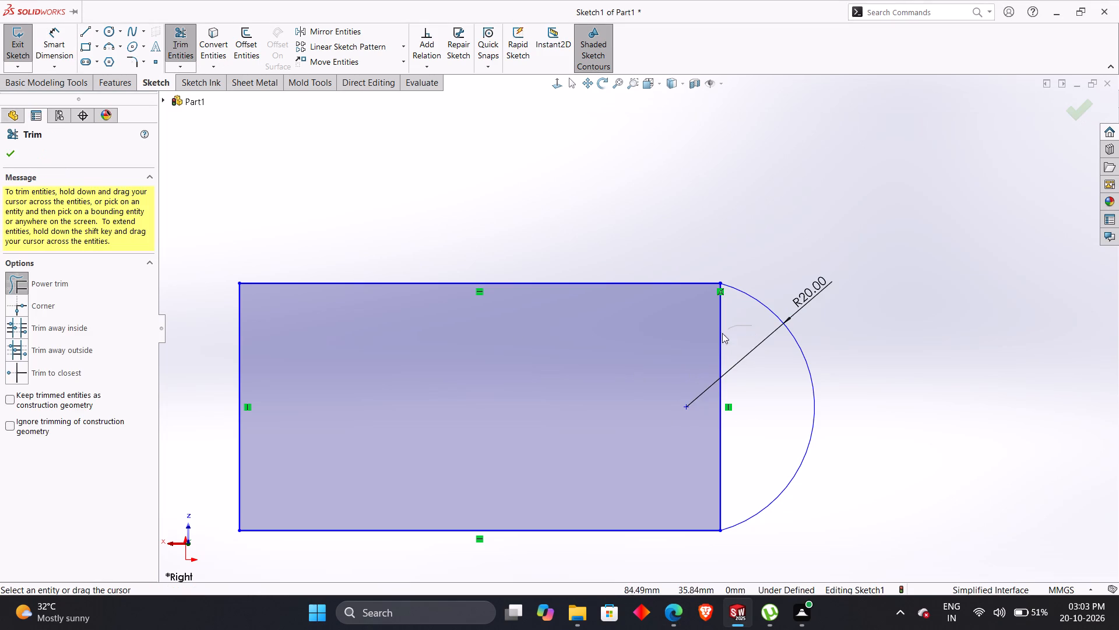
drag(722, 333, 715, 339)
scroll(674, 454, up, 3)
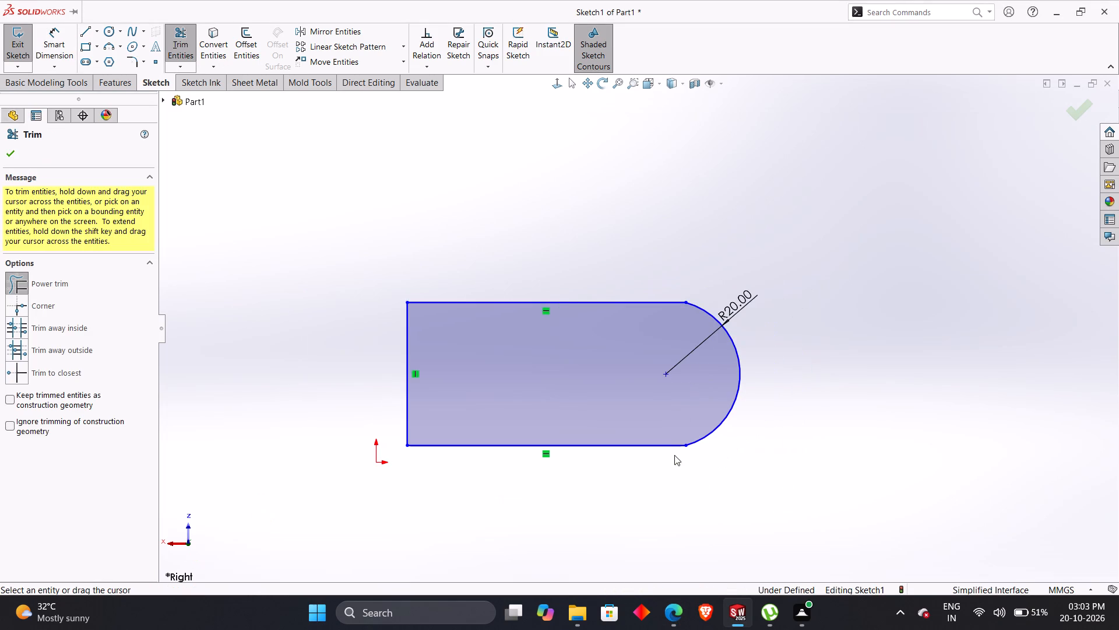
key(Escape)
key(Escape)
key(Escape)
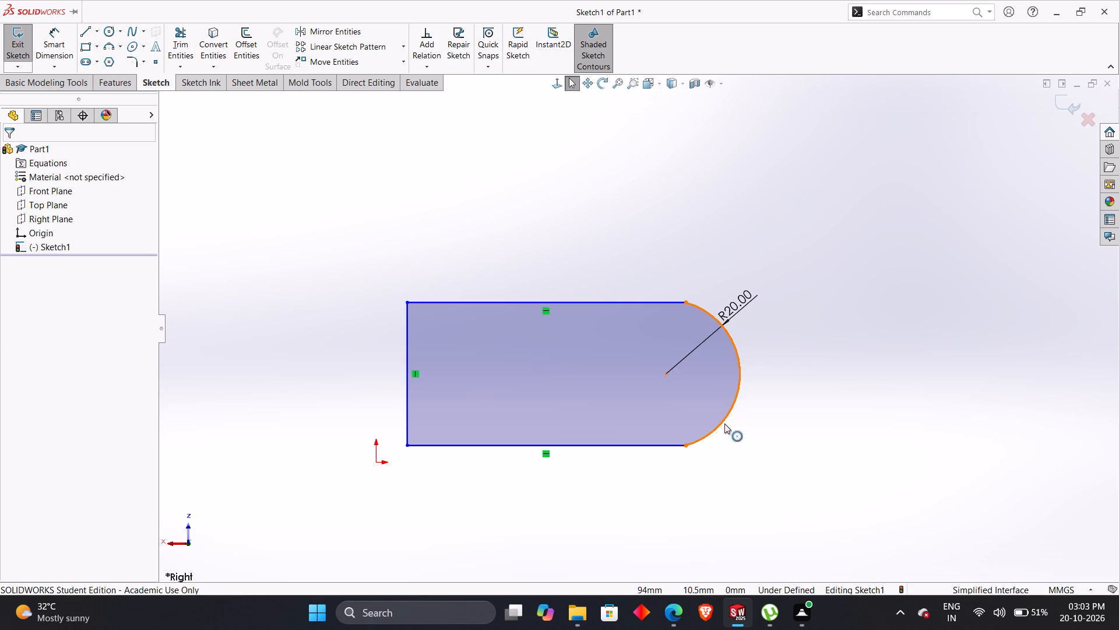
Make the arc tangent to both the lower and the upper horizontal lines of the profile.
click(724, 423)
ctrl+click(670, 446)
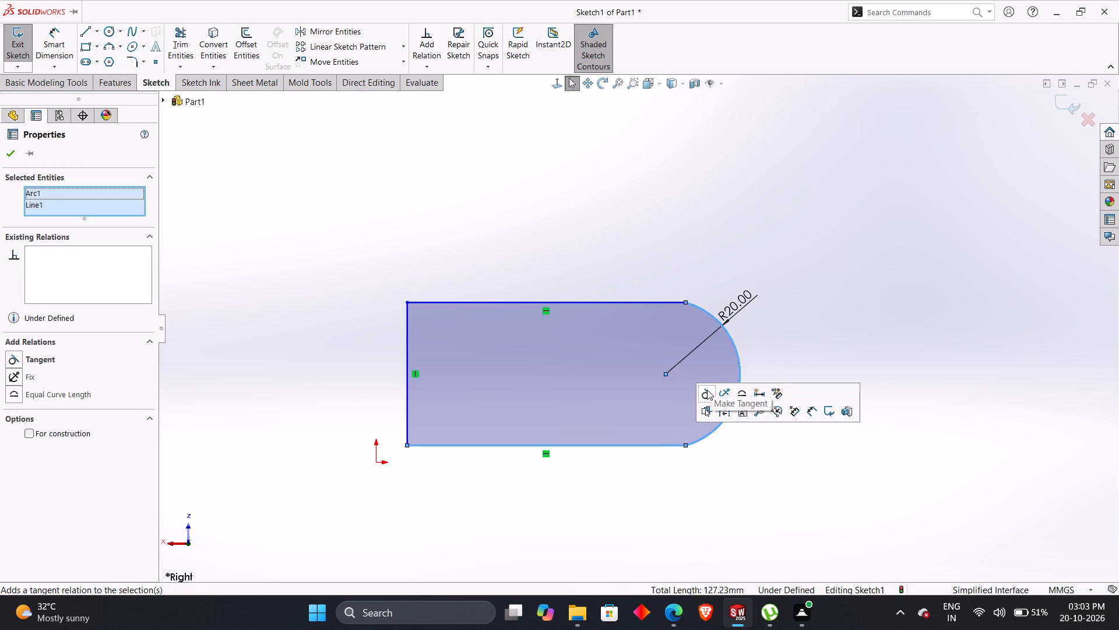
click(707, 390)
click(836, 296)
click(674, 299)
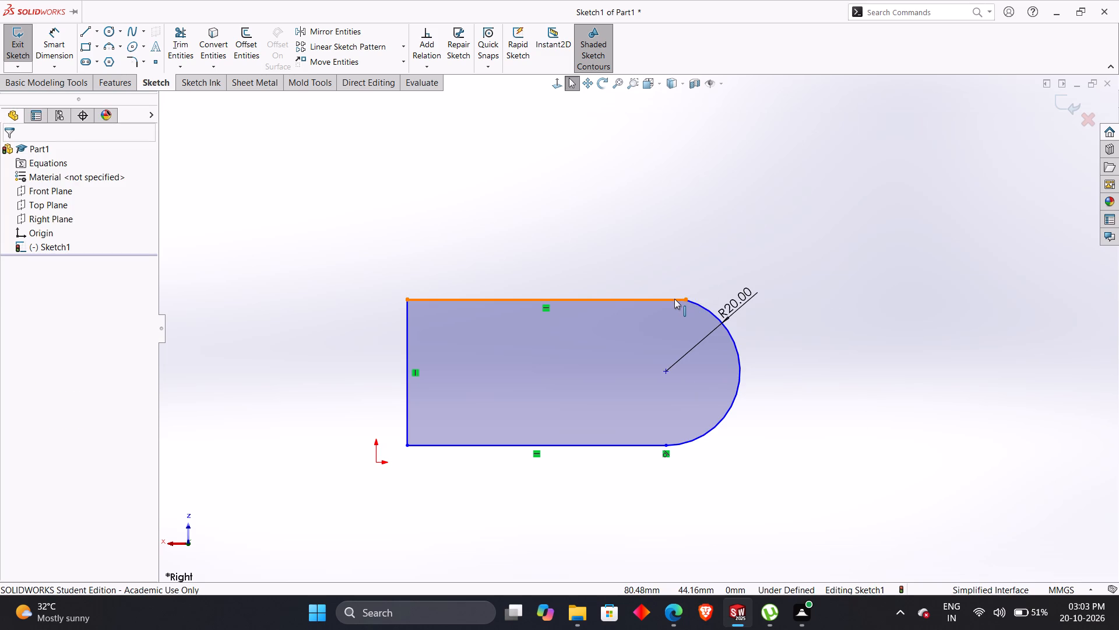
ctrl+click(703, 310)
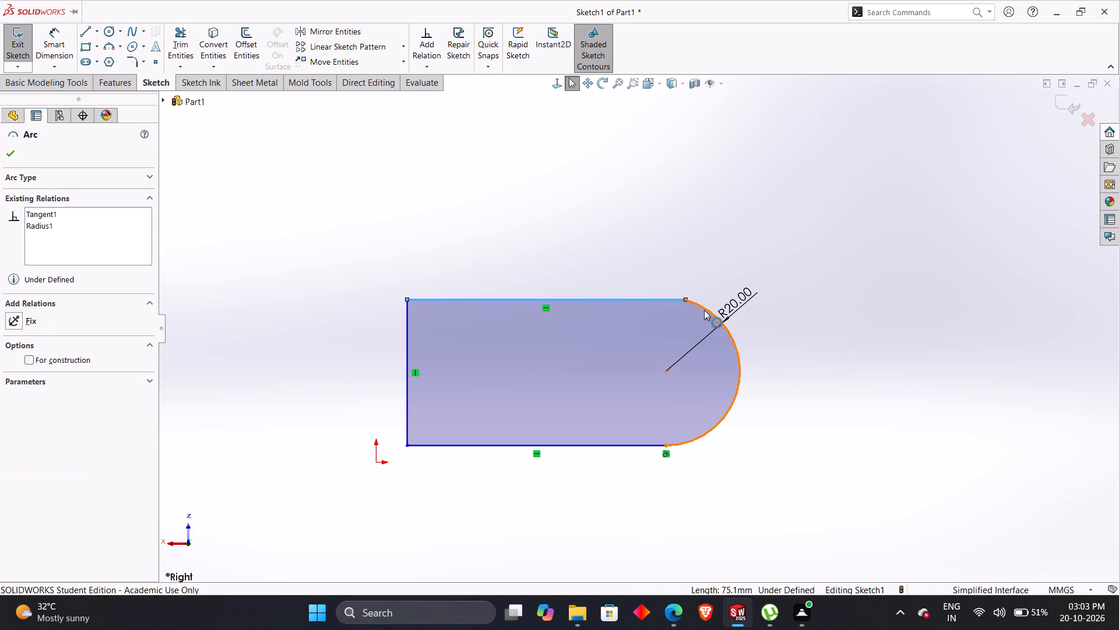
click(740, 257)
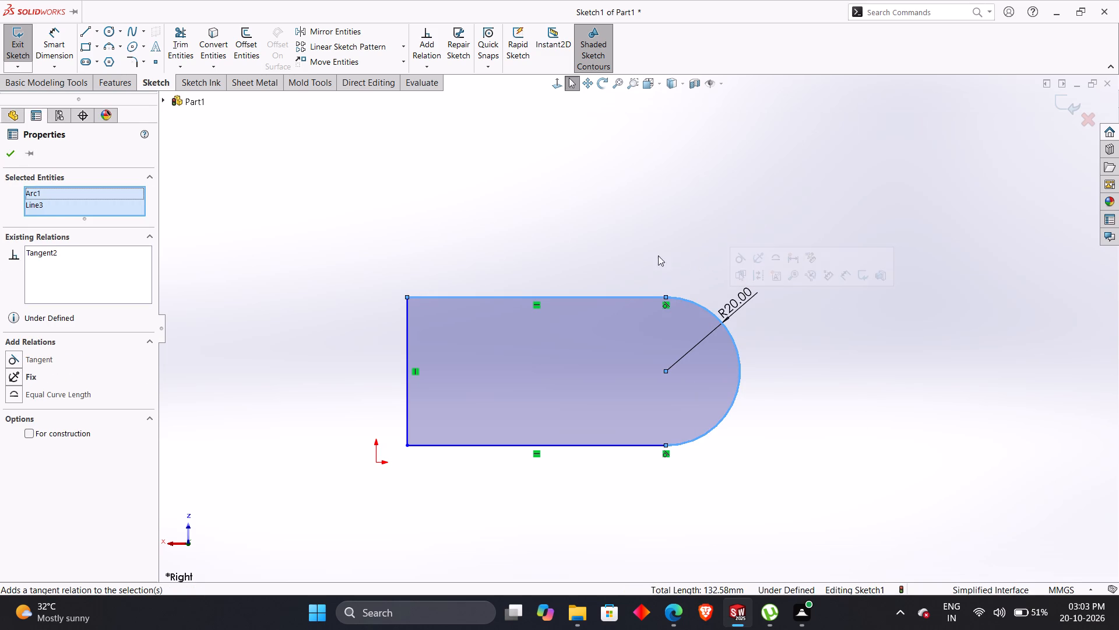
click(645, 247)
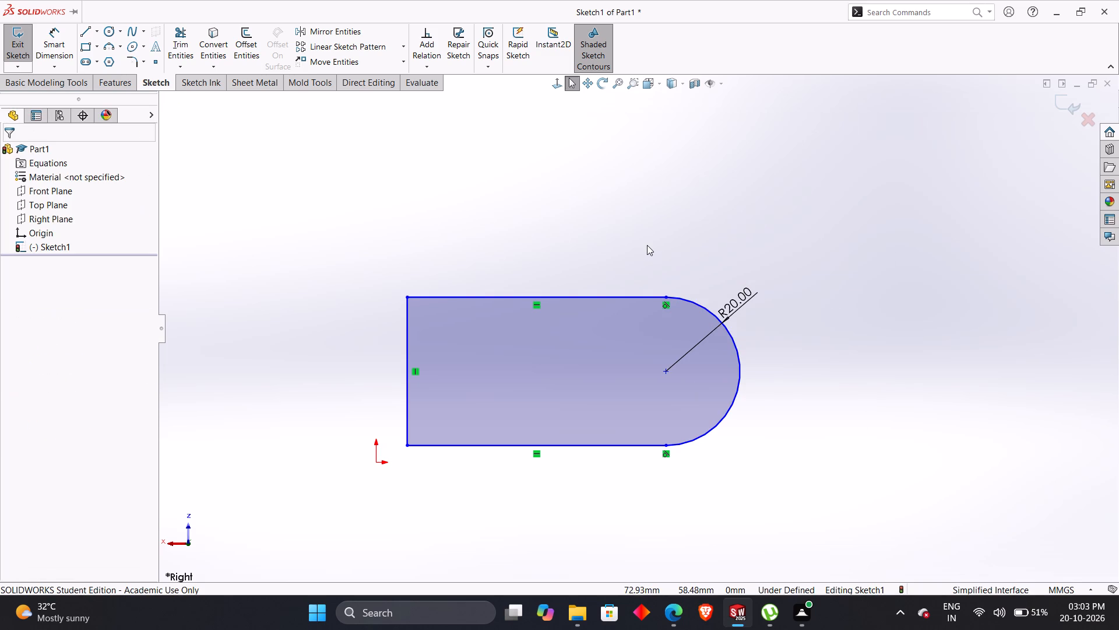
Dimension the distance from the arc's center to the profile's straight vertical edge at 86 mm, checking it against the PDF drawing.
right_drag(363, 394, 350, 303)
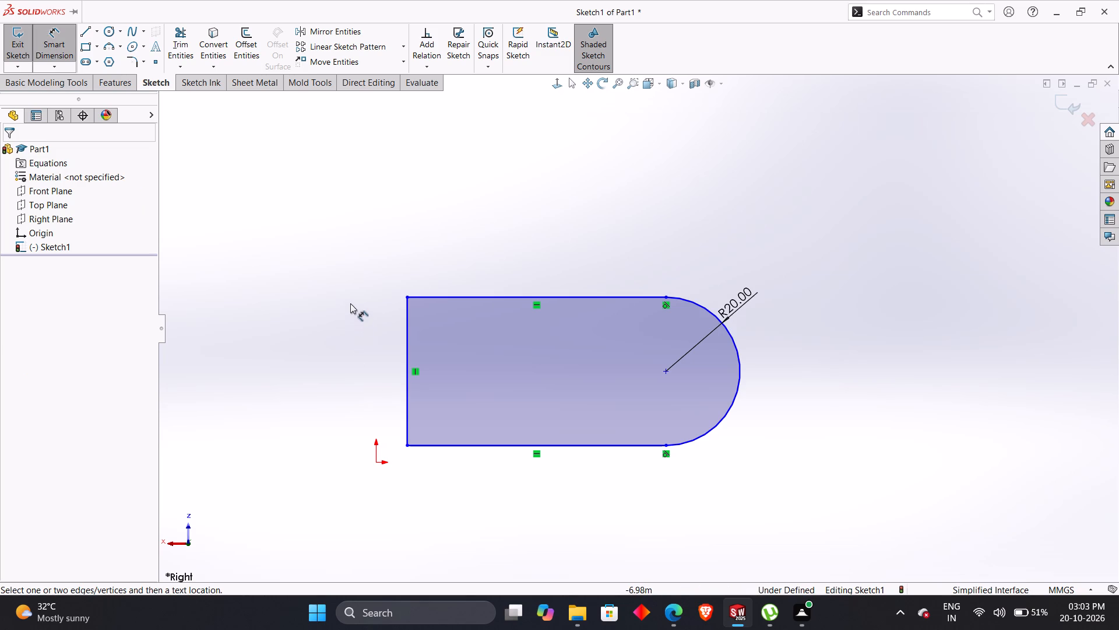
right_drag(350, 303, 350, 300)
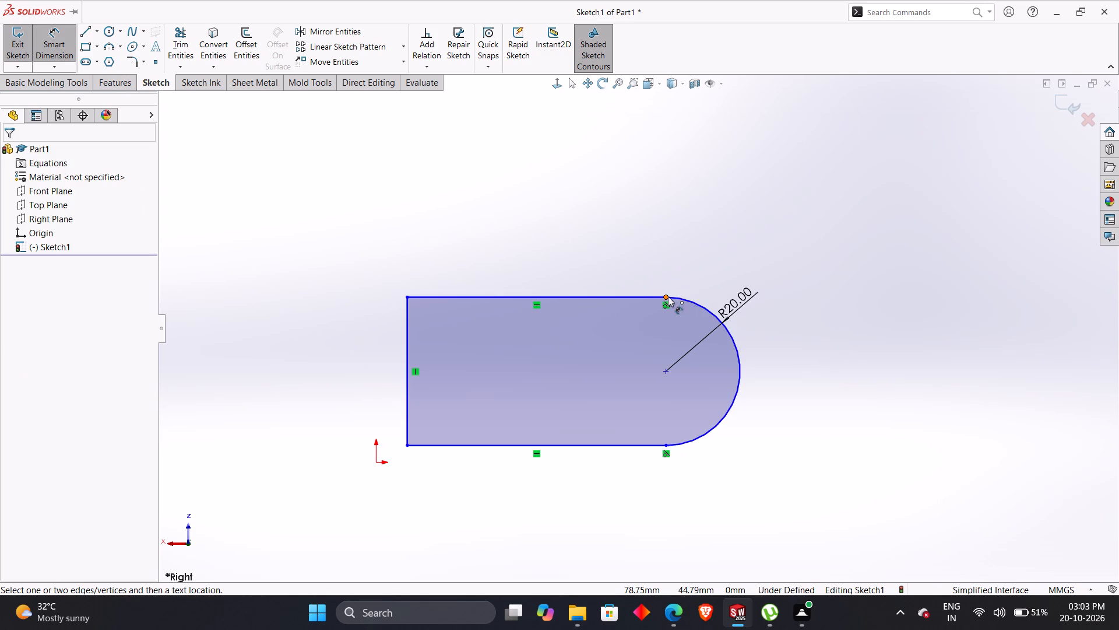
key(alt+Tab)
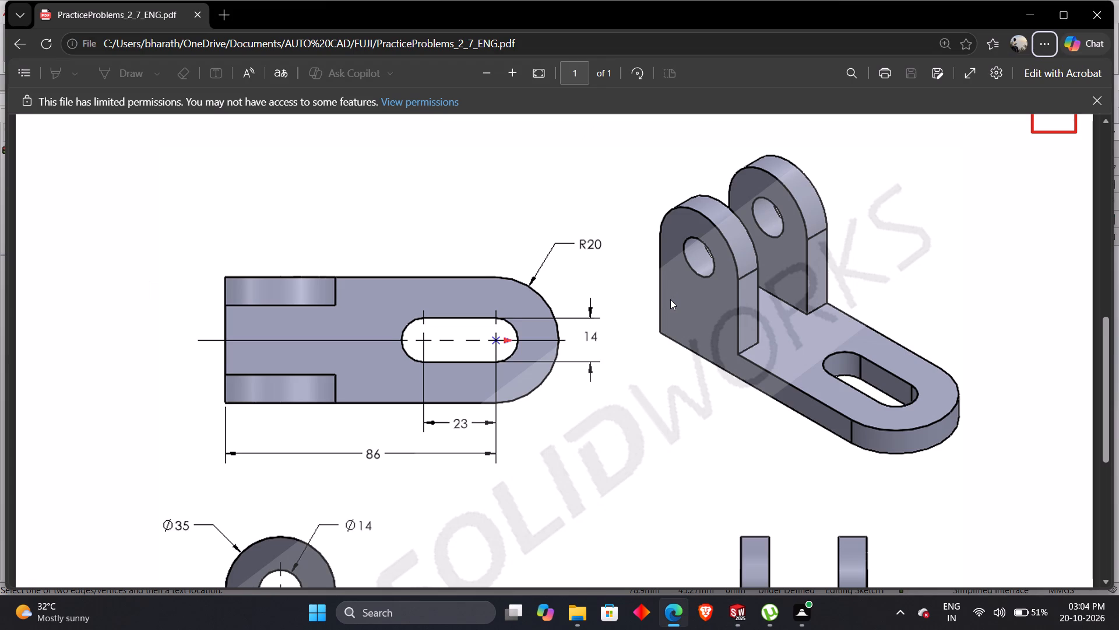
key(alt+Tab)
click(665, 371)
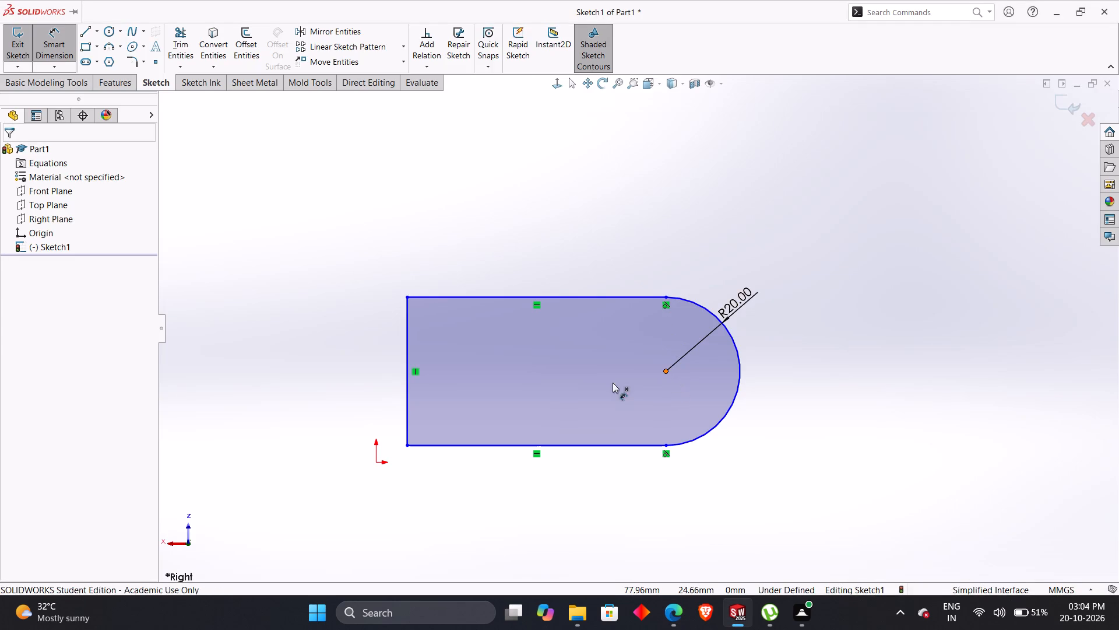
click(409, 390)
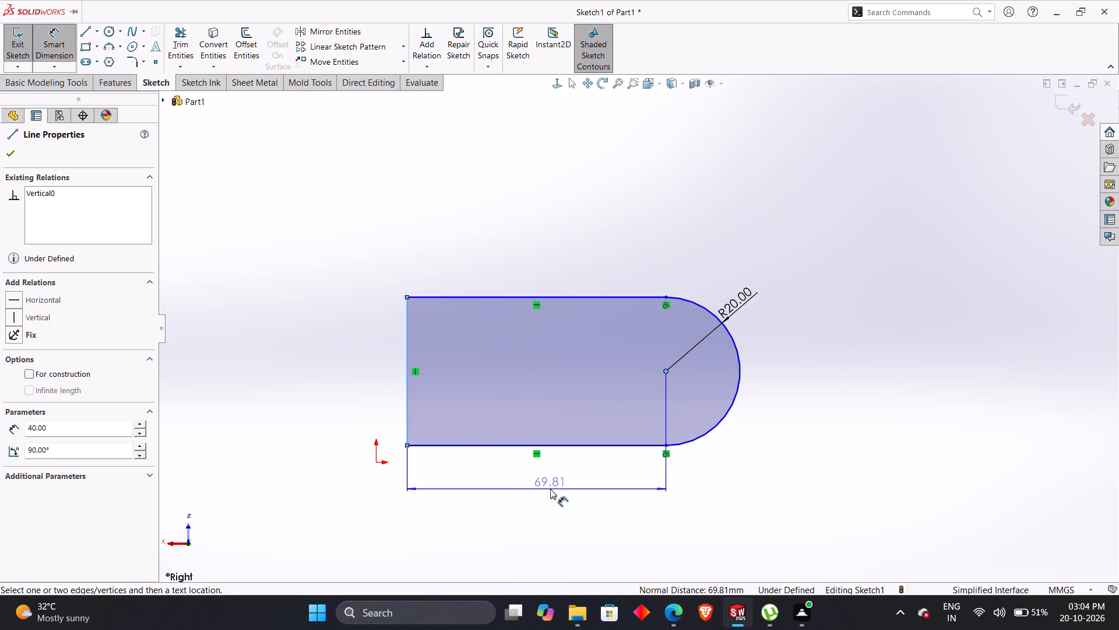
click(551, 490)
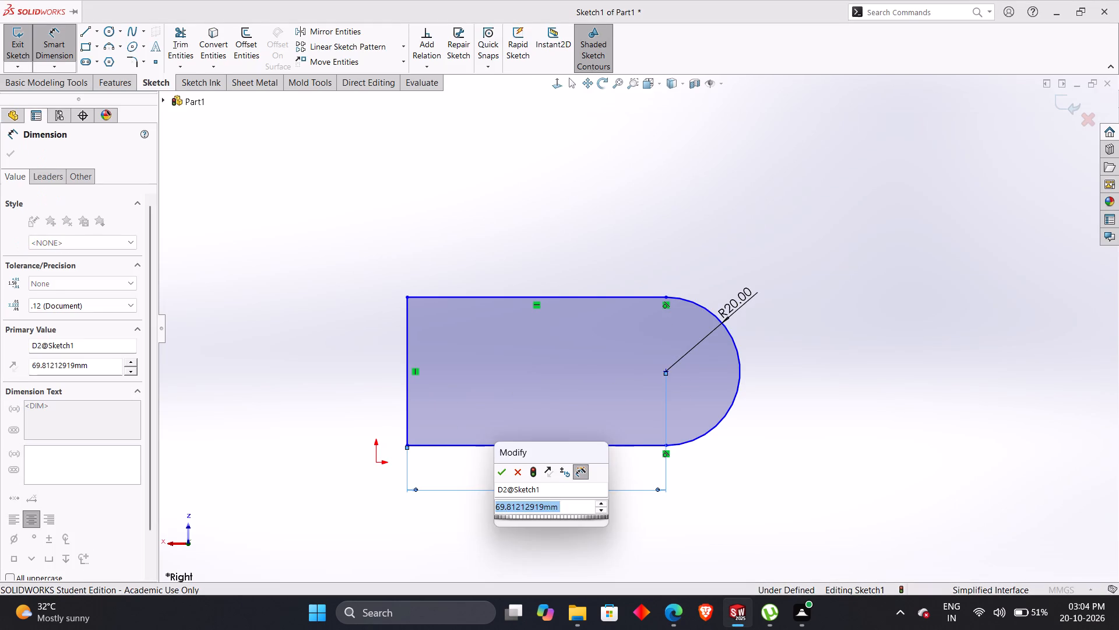
text(86)
key(Return)
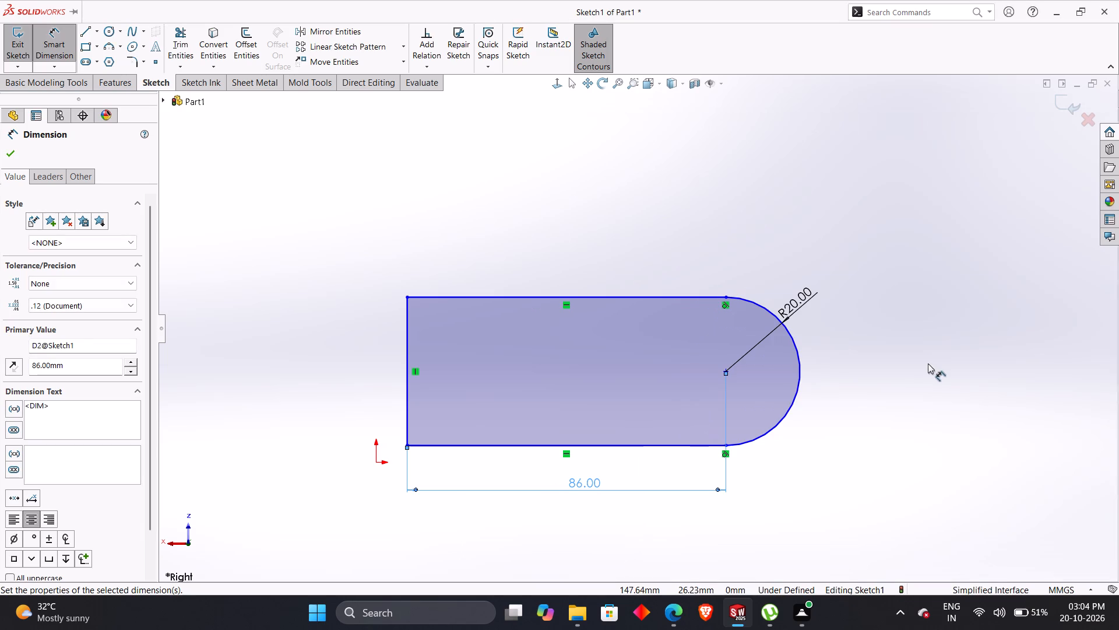
click(928, 363)
Examine the PDF drawing's top, front and side views for the remaining base plate and lug dimensions.
key(alt+Tab)
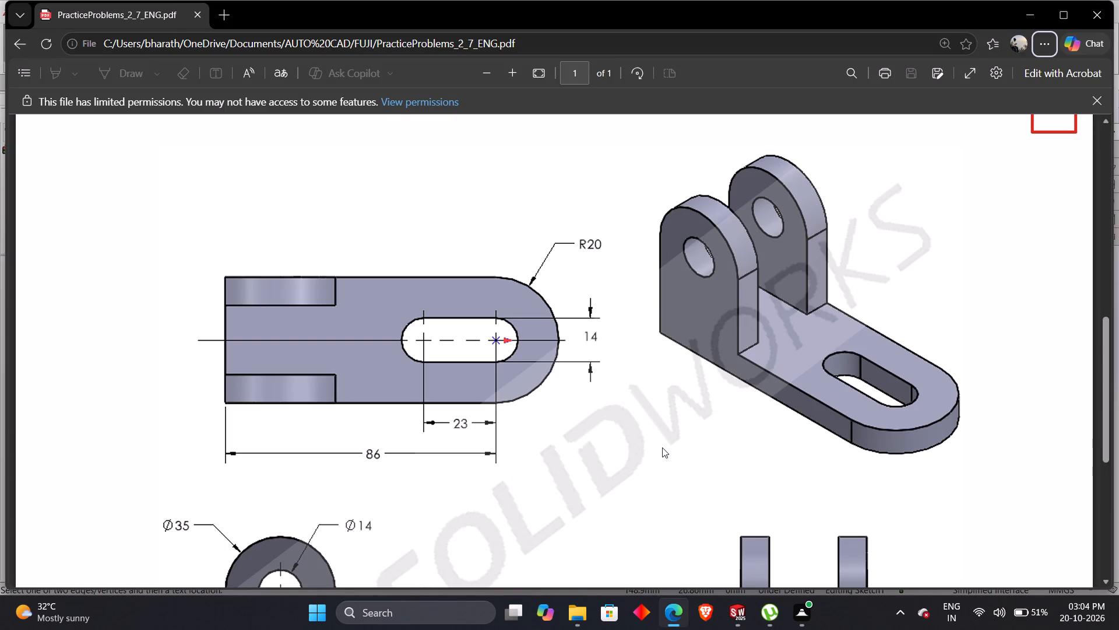
key(alt+Tab)
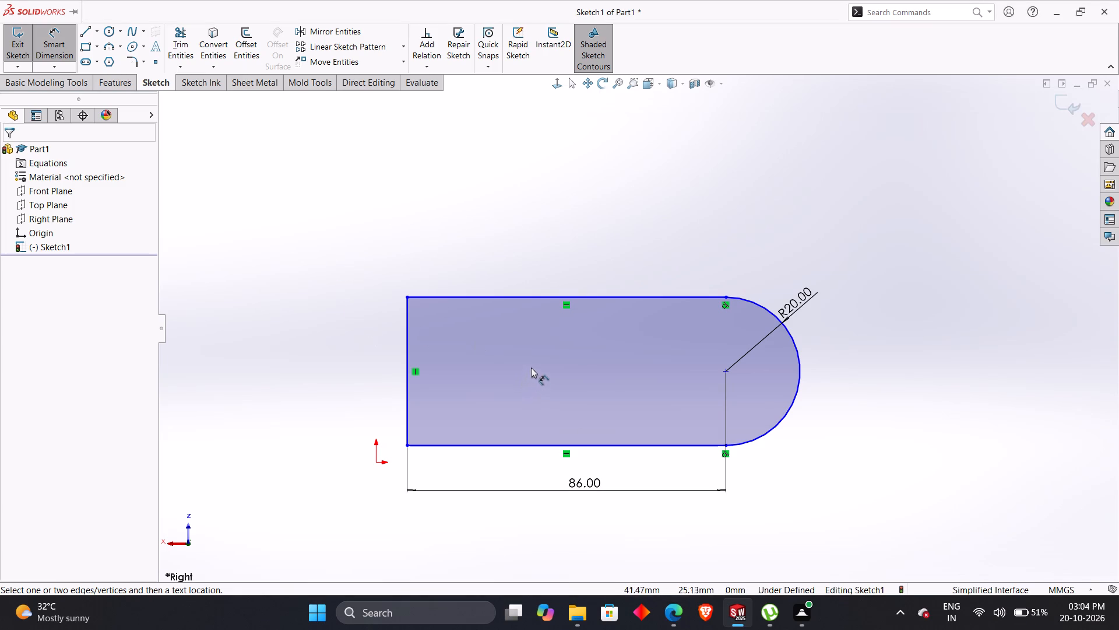
key(alt+Tab)
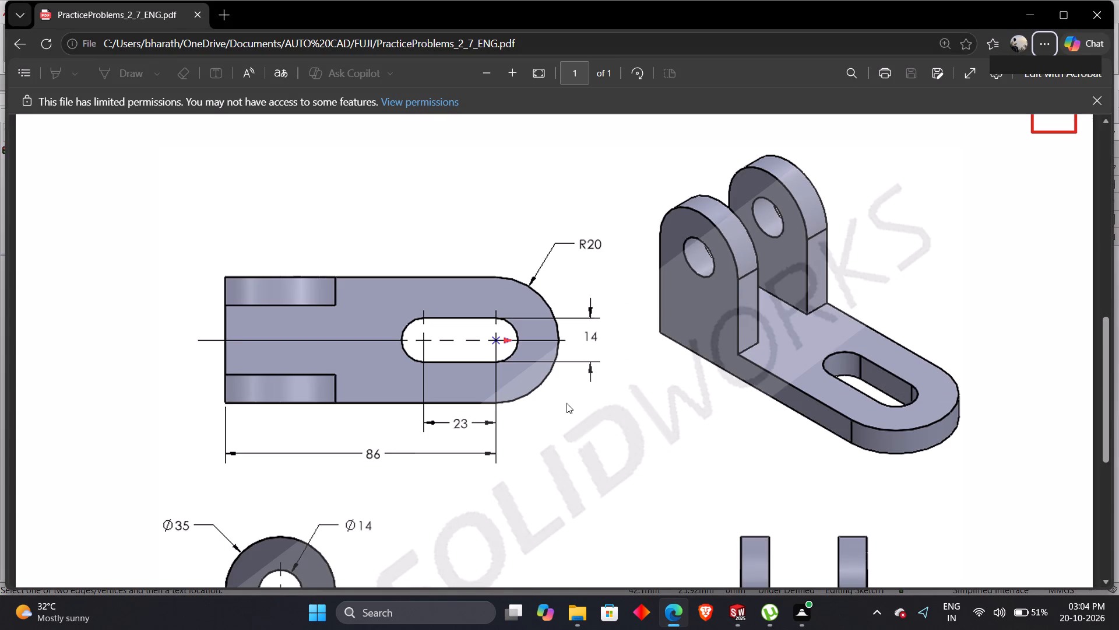
scroll(566, 415, up, 1)
scroll(566, 415, down, 2)
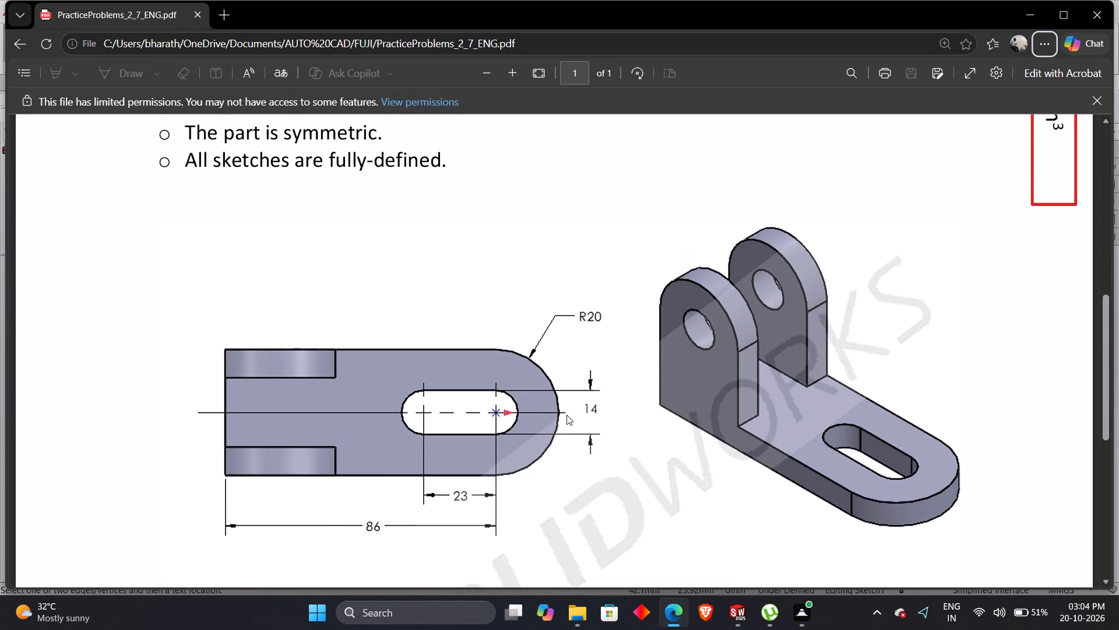
scroll(566, 416, down, 2)
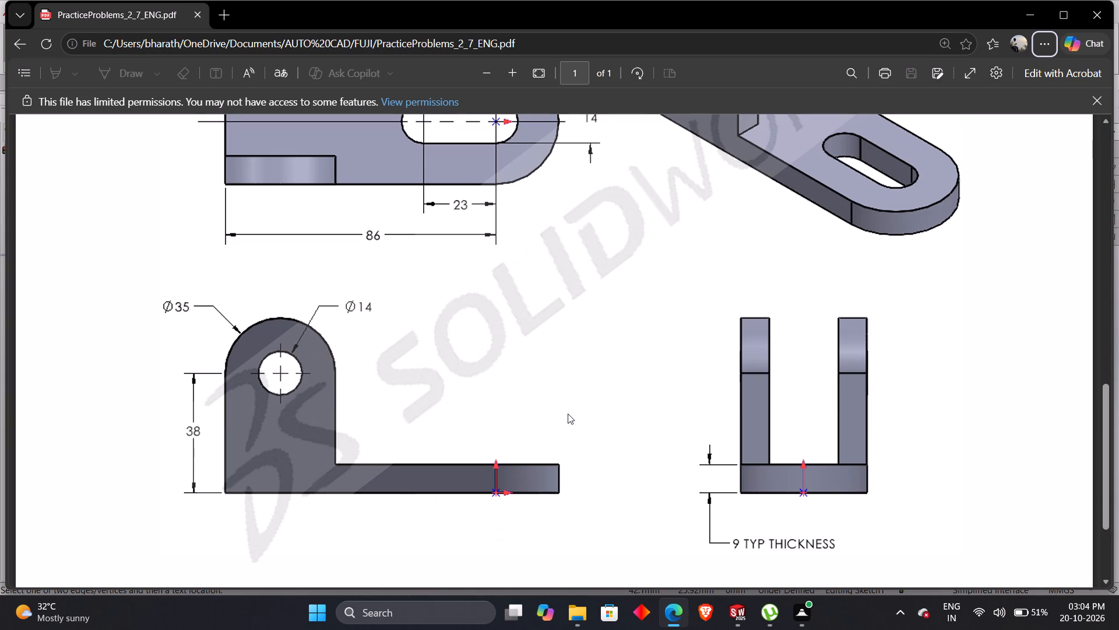
scroll(553, 347, up, 1)
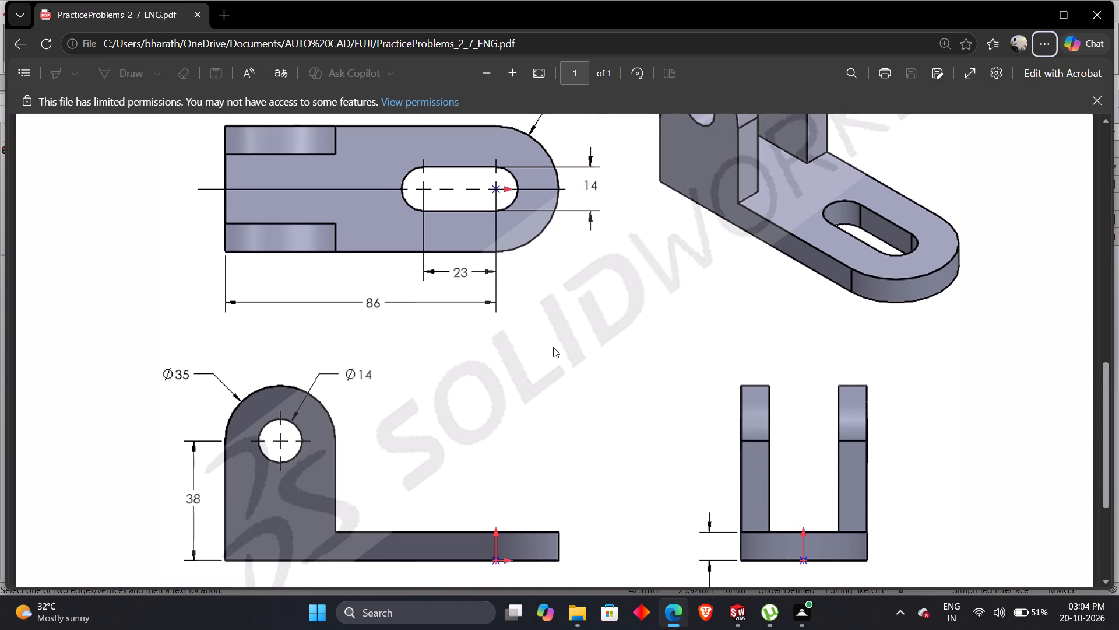
scroll(557, 408, up, 1)
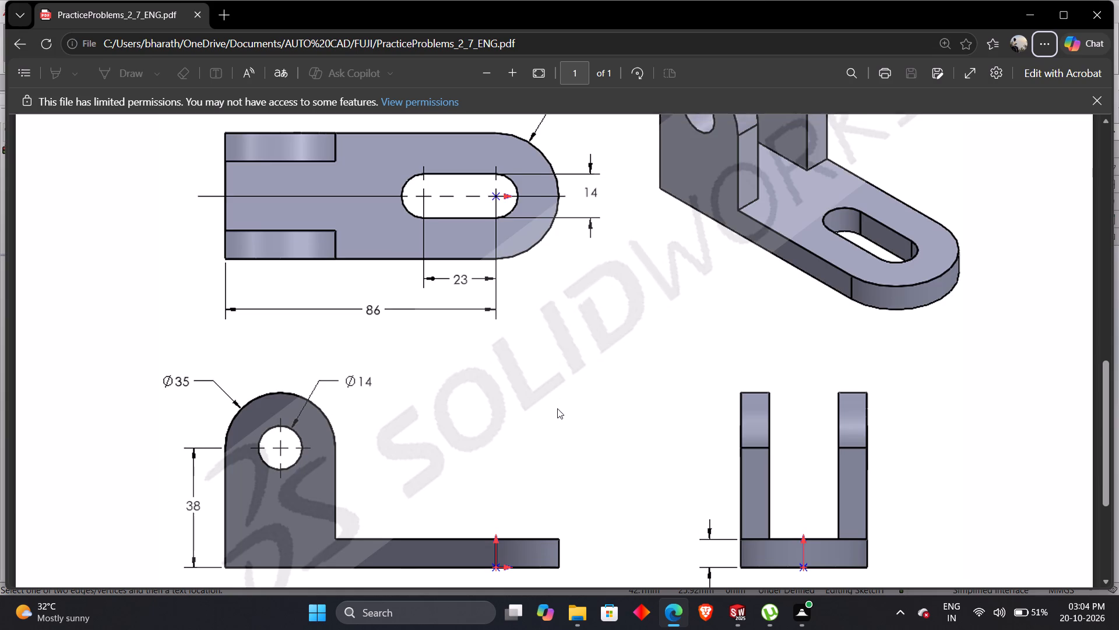
scroll(557, 408, up, 1)
scroll(557, 404, down, 1)
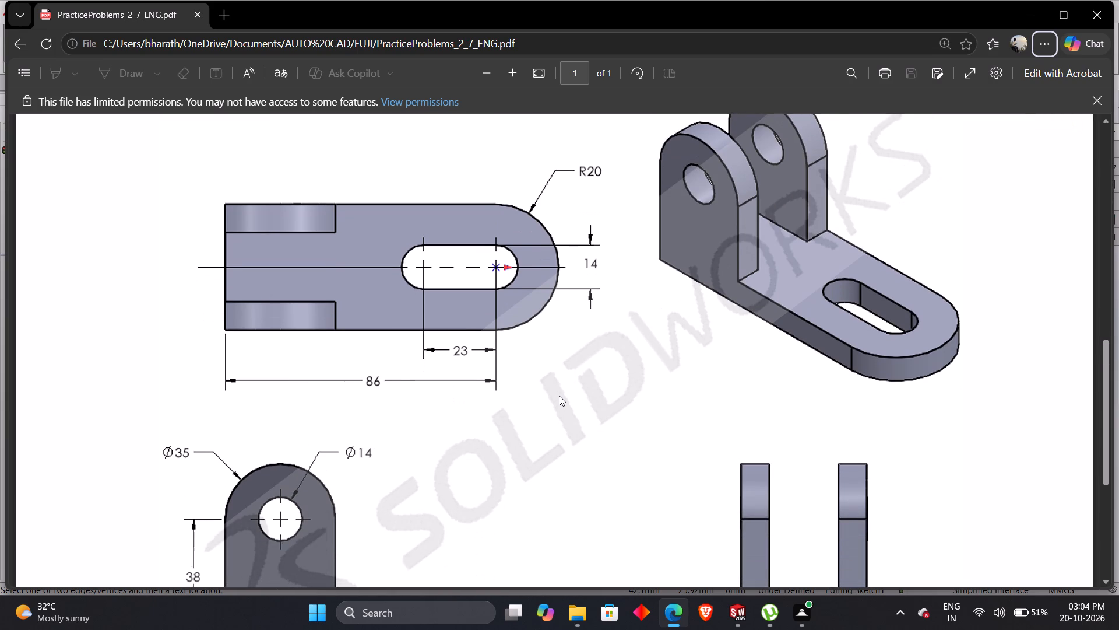
scroll(571, 428, up, 1)
scroll(571, 428, down, 2)
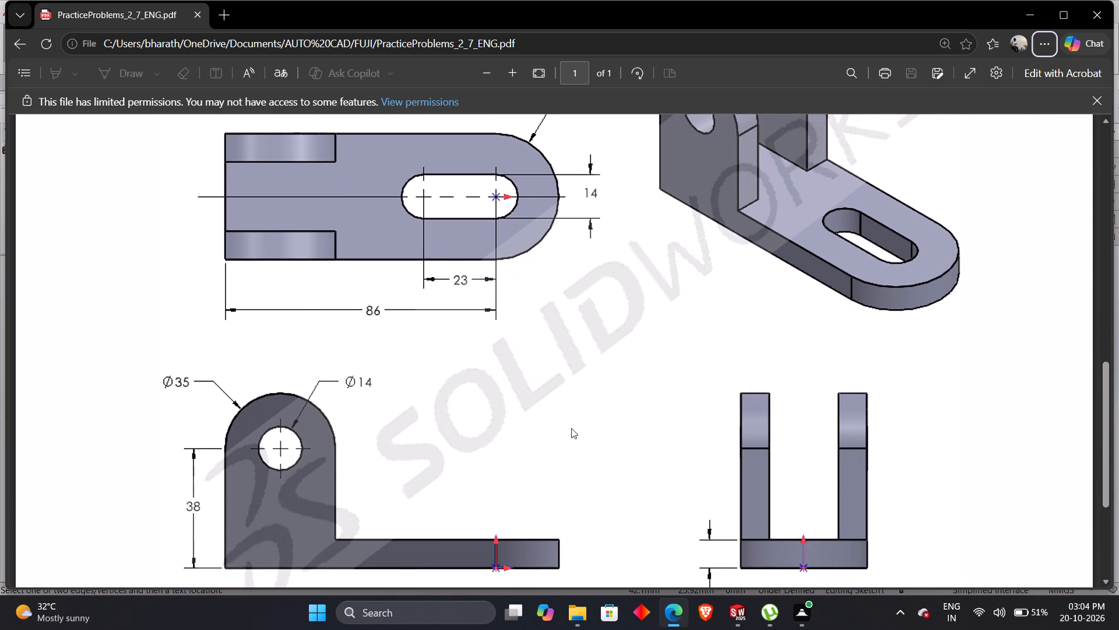
key(alt+Tab)
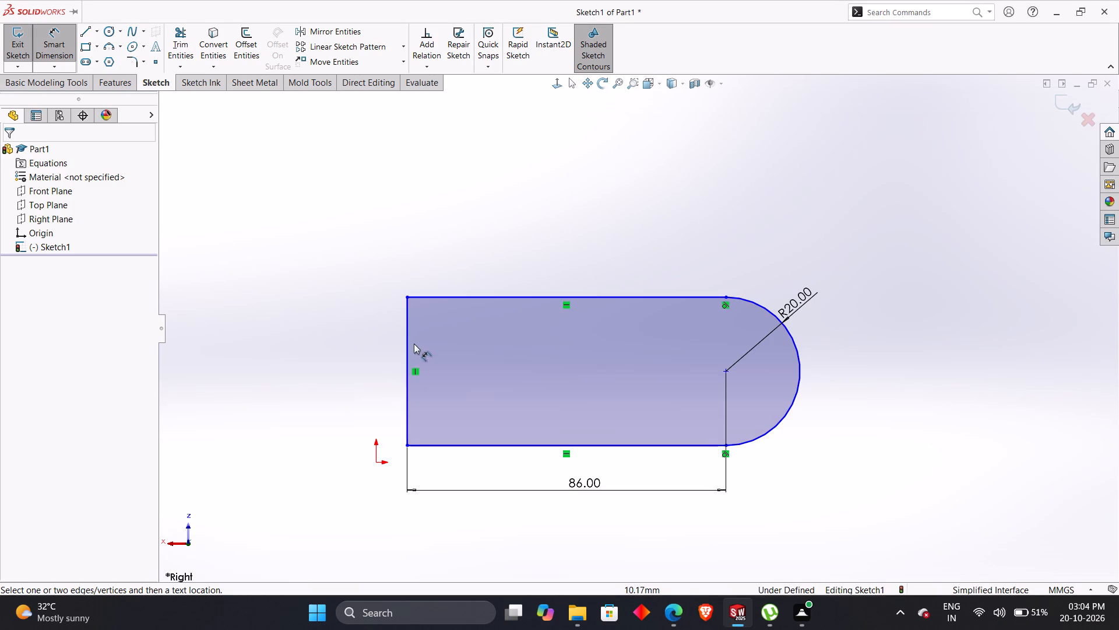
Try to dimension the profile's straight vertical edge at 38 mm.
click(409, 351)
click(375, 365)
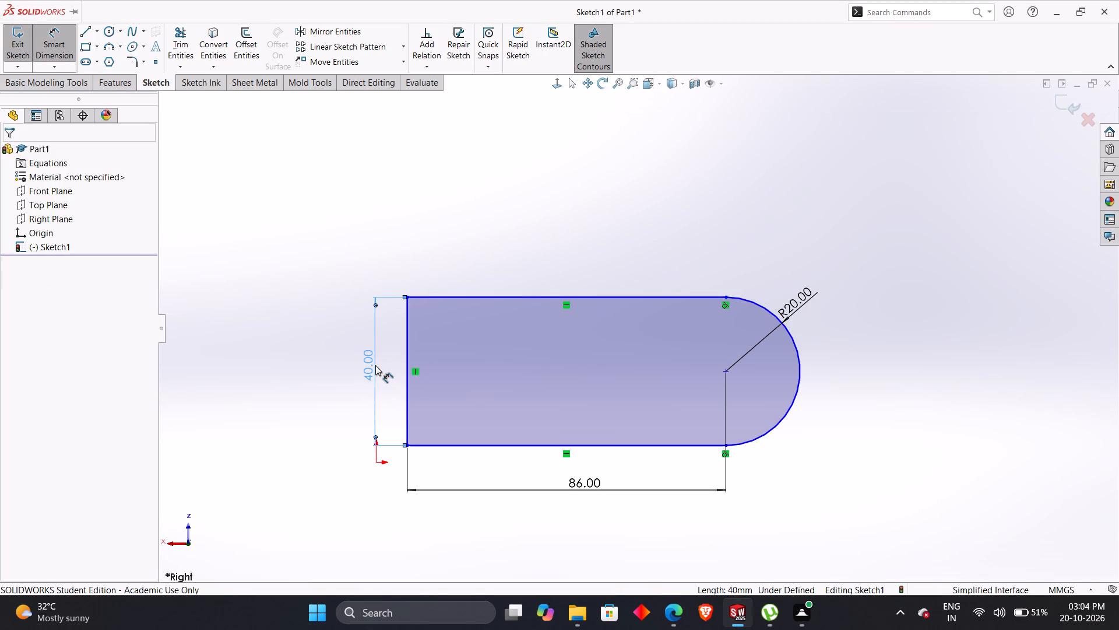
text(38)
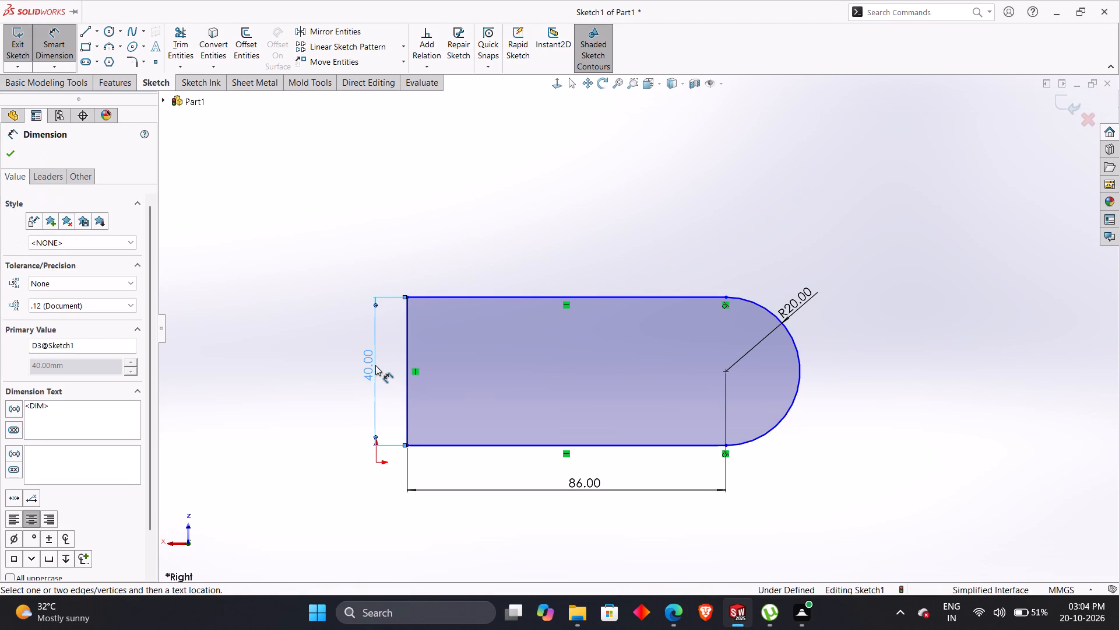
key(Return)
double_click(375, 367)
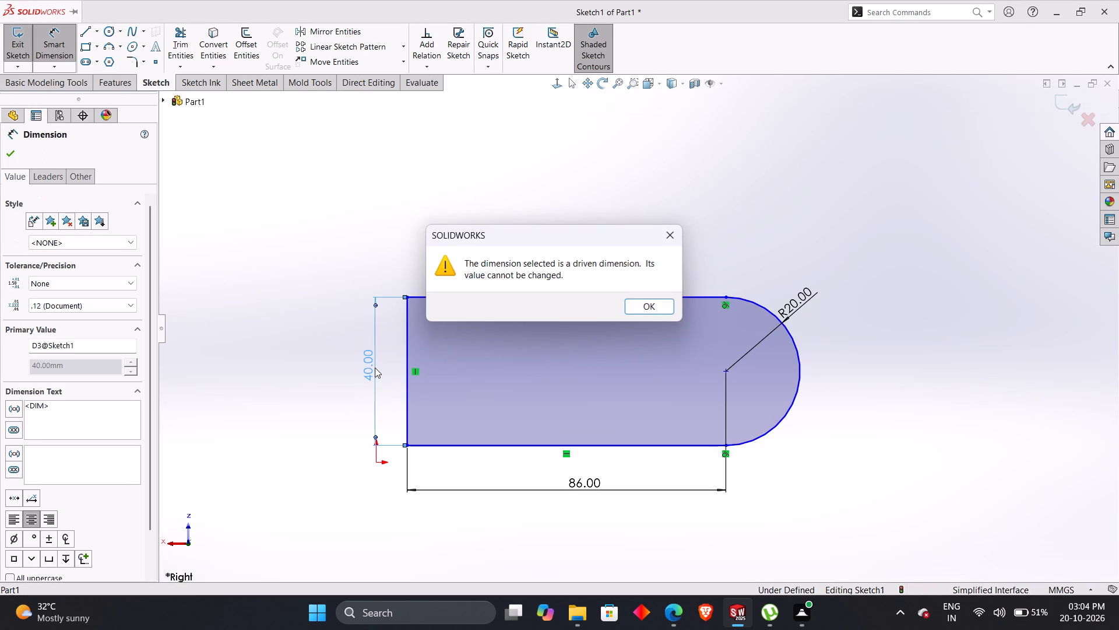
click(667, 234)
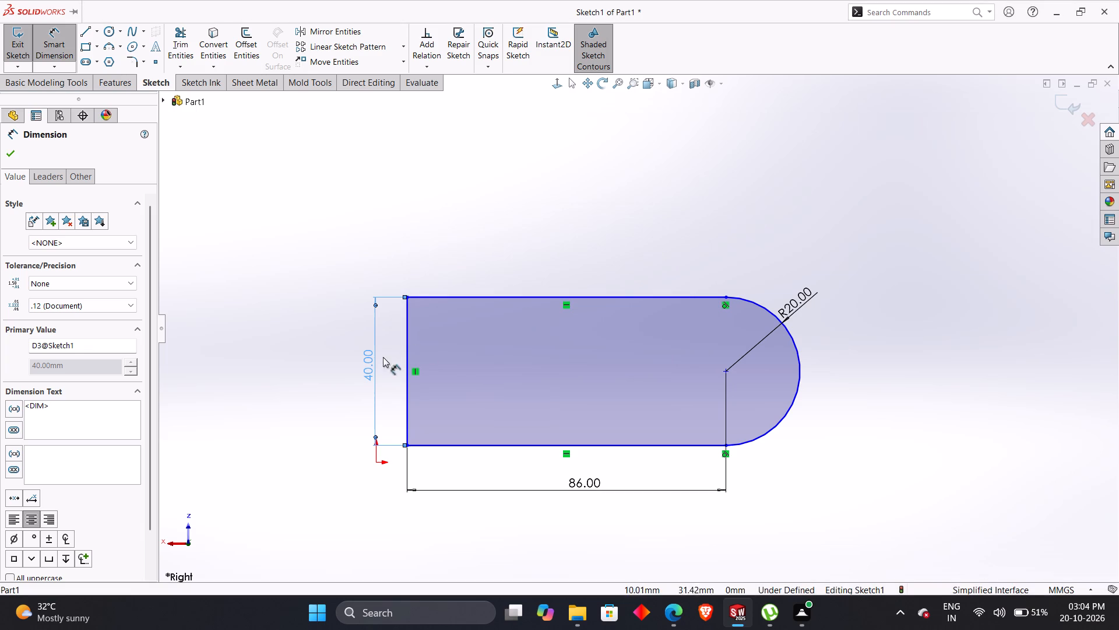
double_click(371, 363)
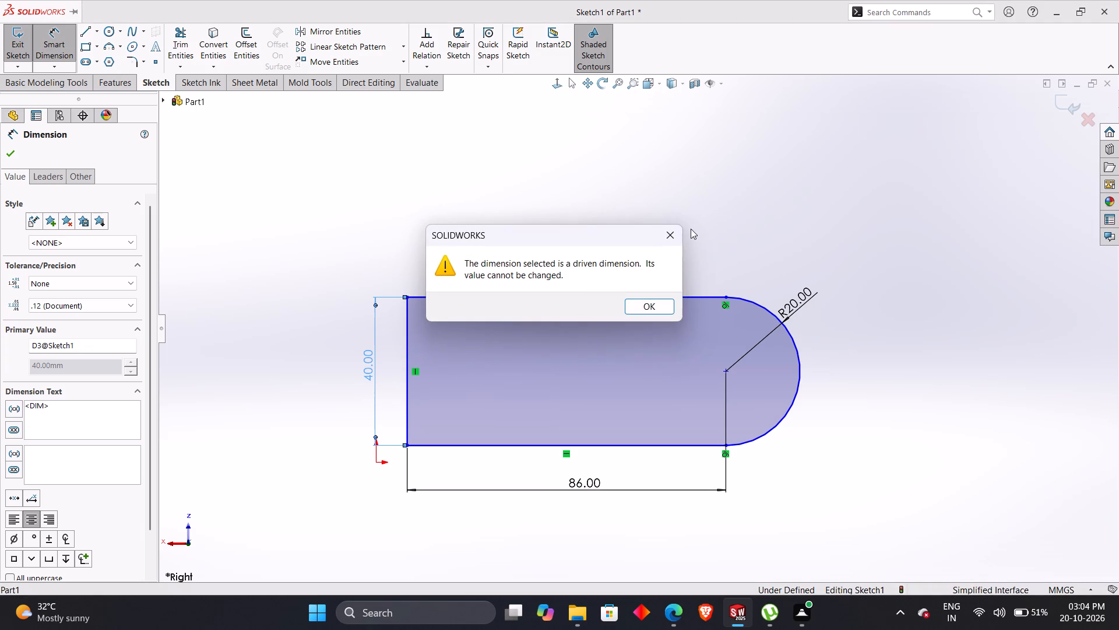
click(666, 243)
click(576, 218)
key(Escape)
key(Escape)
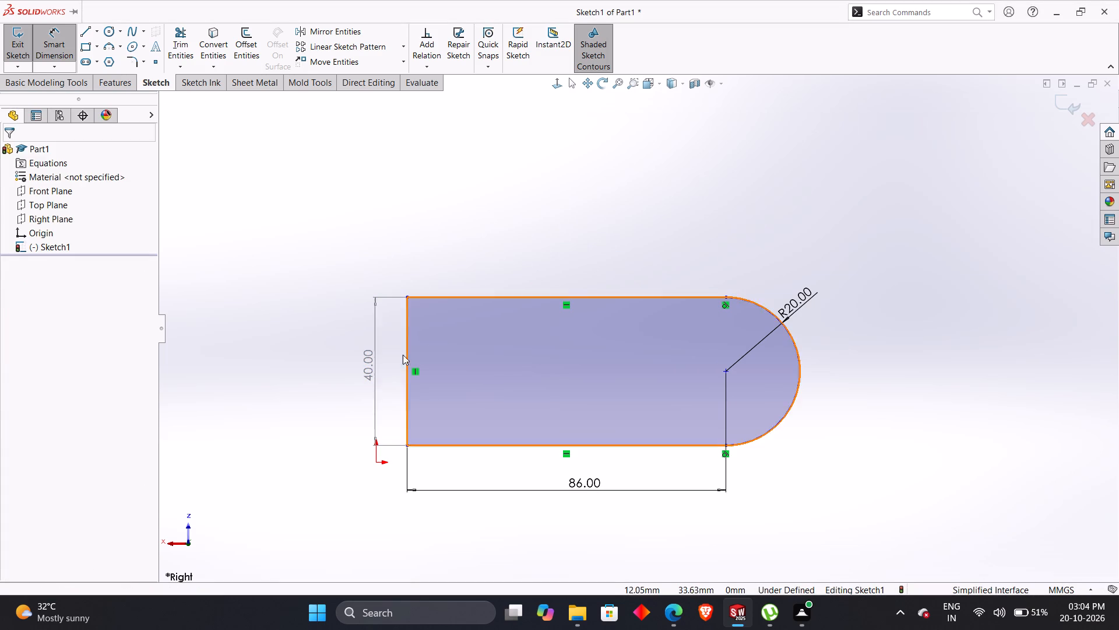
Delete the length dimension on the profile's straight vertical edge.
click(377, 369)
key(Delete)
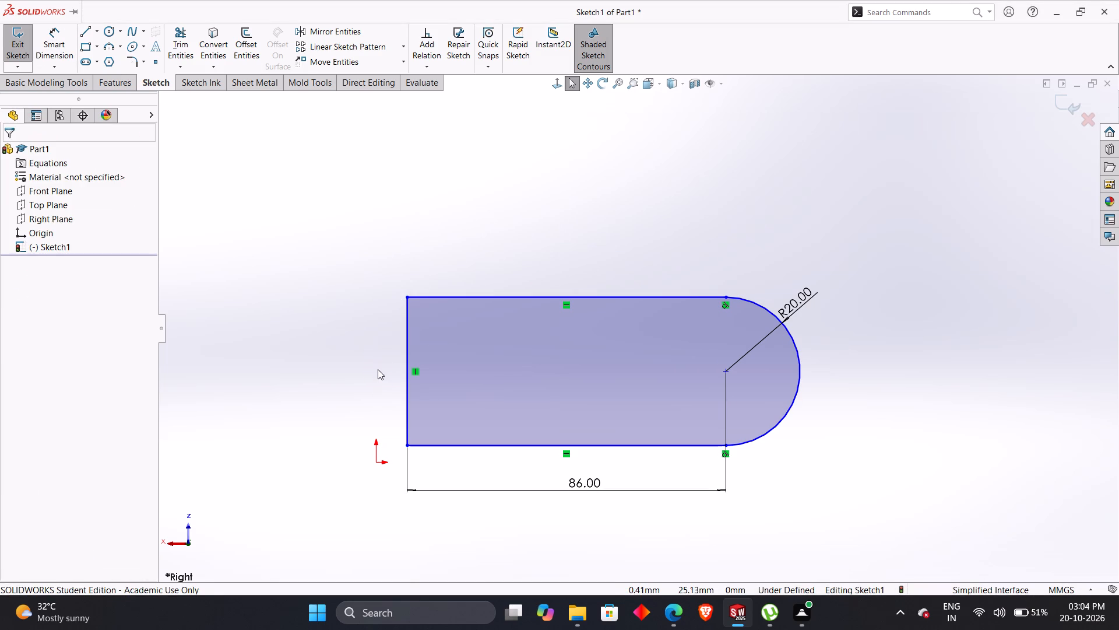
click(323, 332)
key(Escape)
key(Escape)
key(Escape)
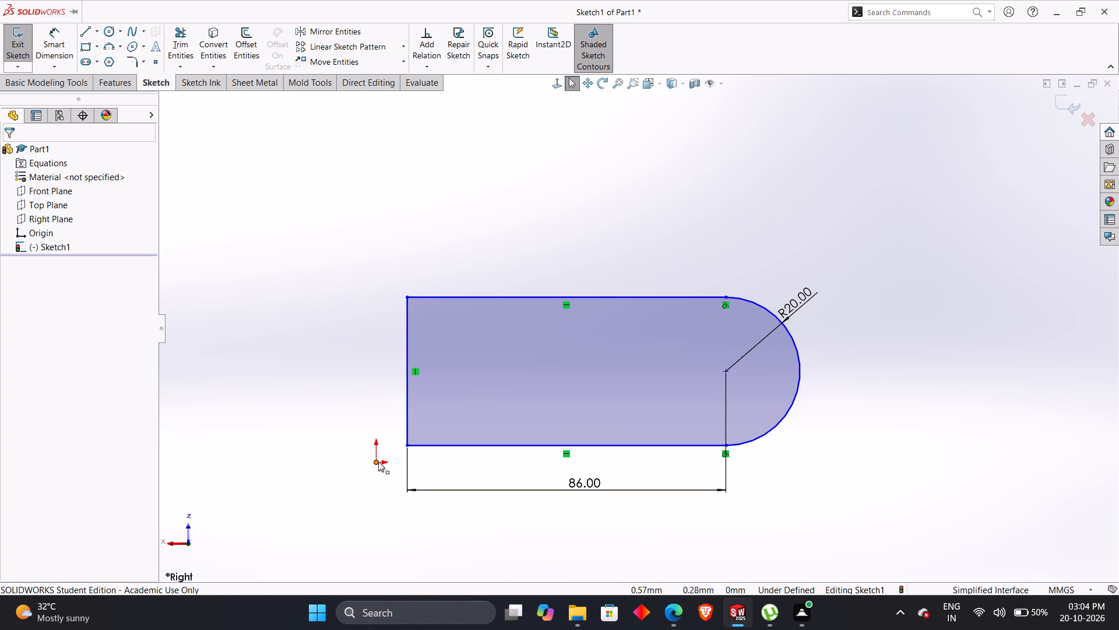
Make the lower corner of the profile's straight vertical edge coincident with the sketch origin.
click(378, 461)
ctrl+click(410, 446)
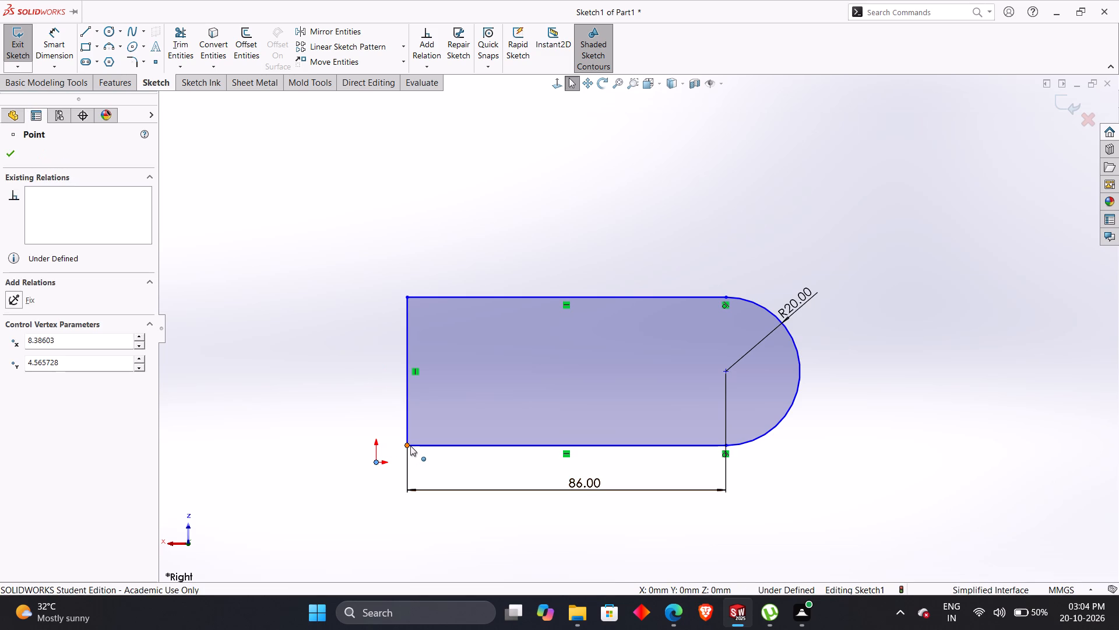
click(484, 397)
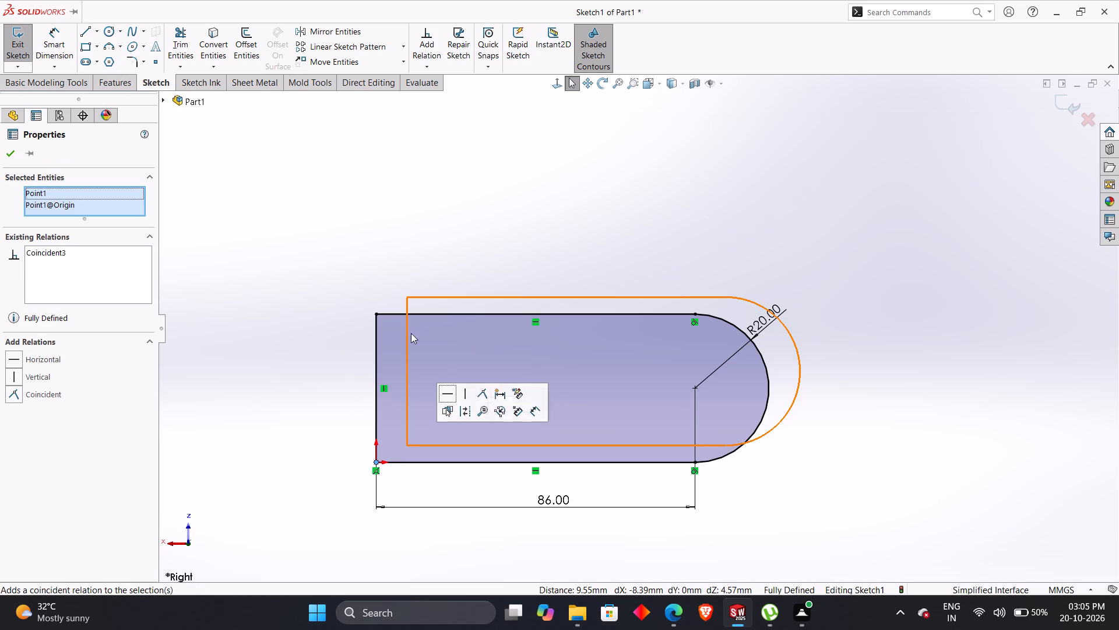
click(388, 222)
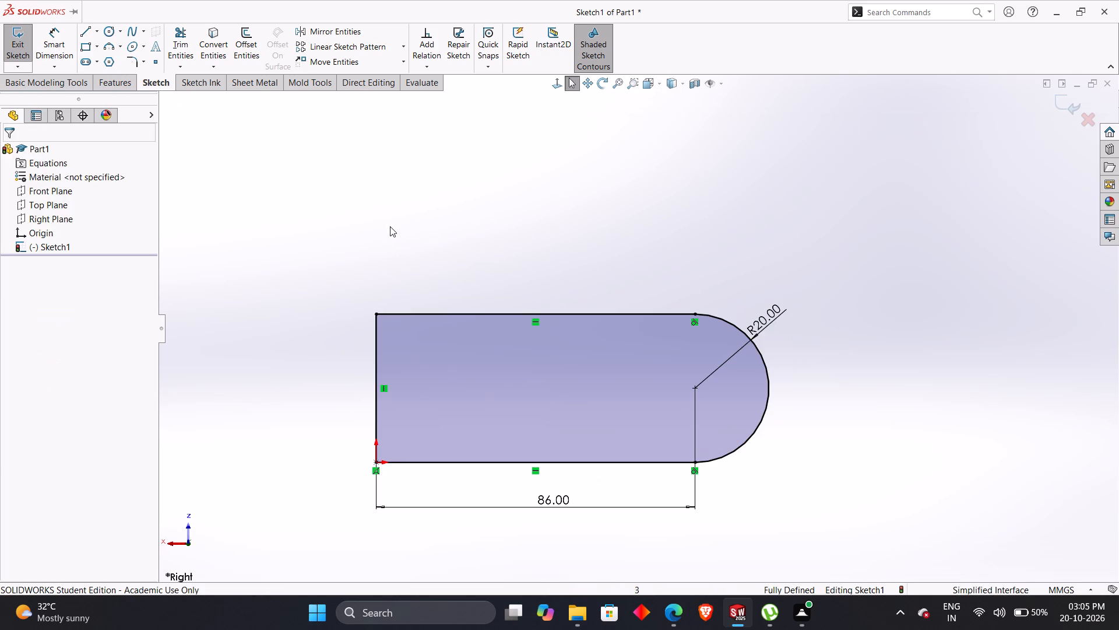
Extrude the base plate profile as a blind boss 9 mm deep, matching the typical thickness in the PDF drawing.
key(shift+e)
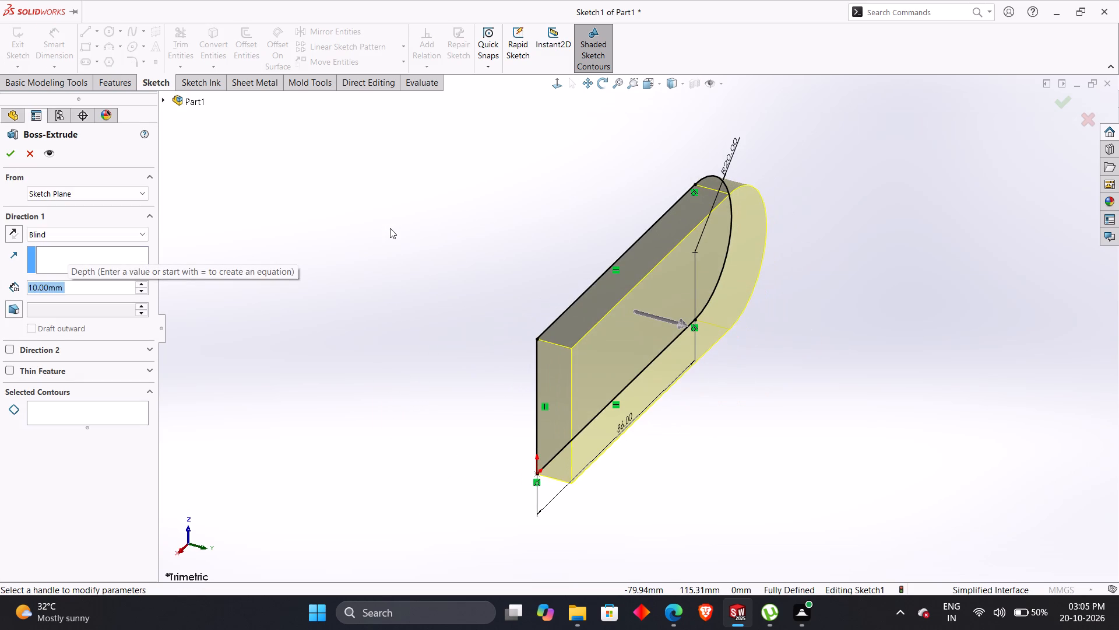
key(alt+Tab)
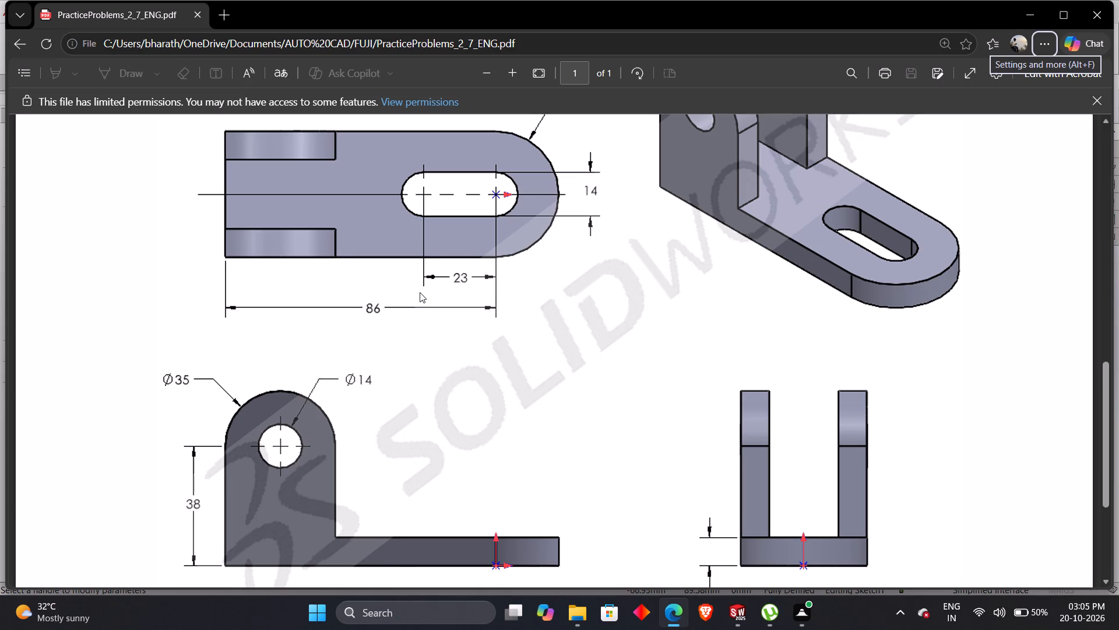
scroll(539, 408, down, 2)
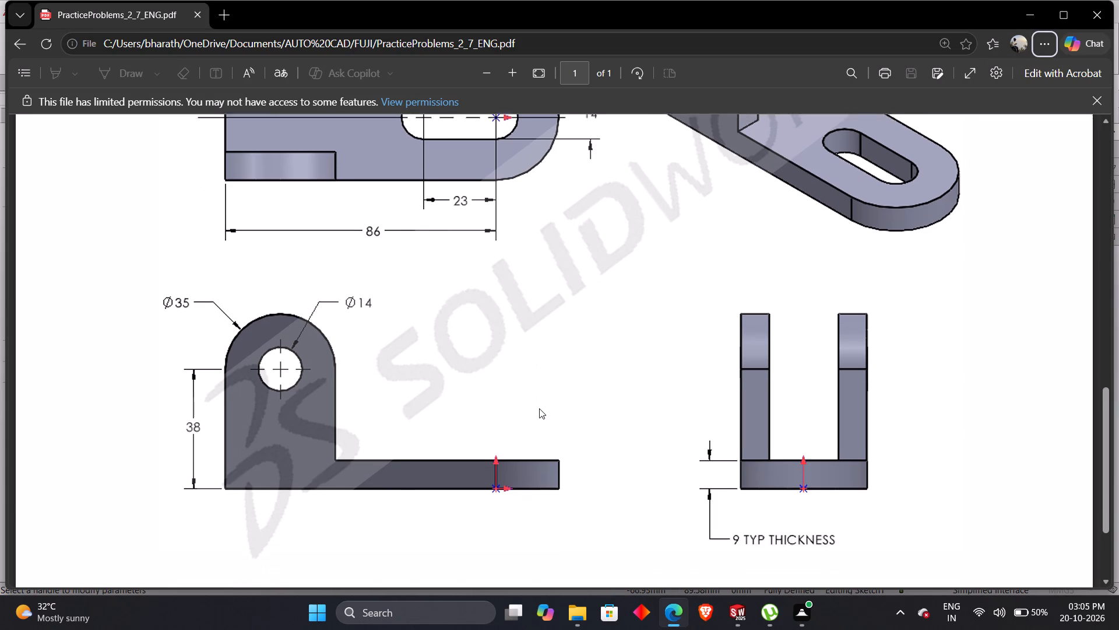
key(alt+Tab)
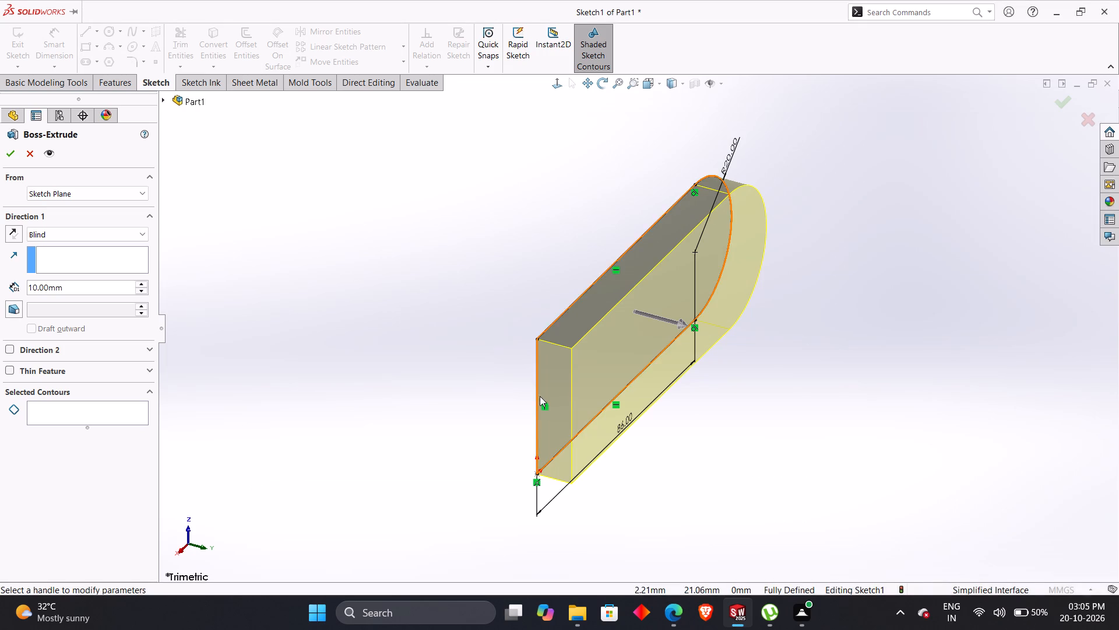
click(104, 286)
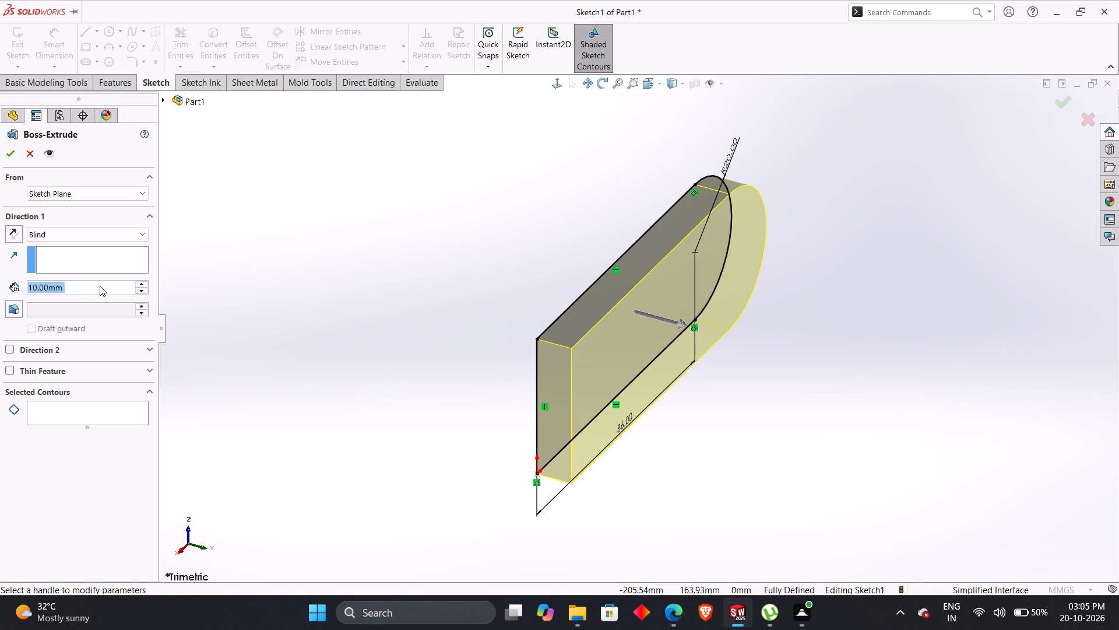
key(9)
key(Return)
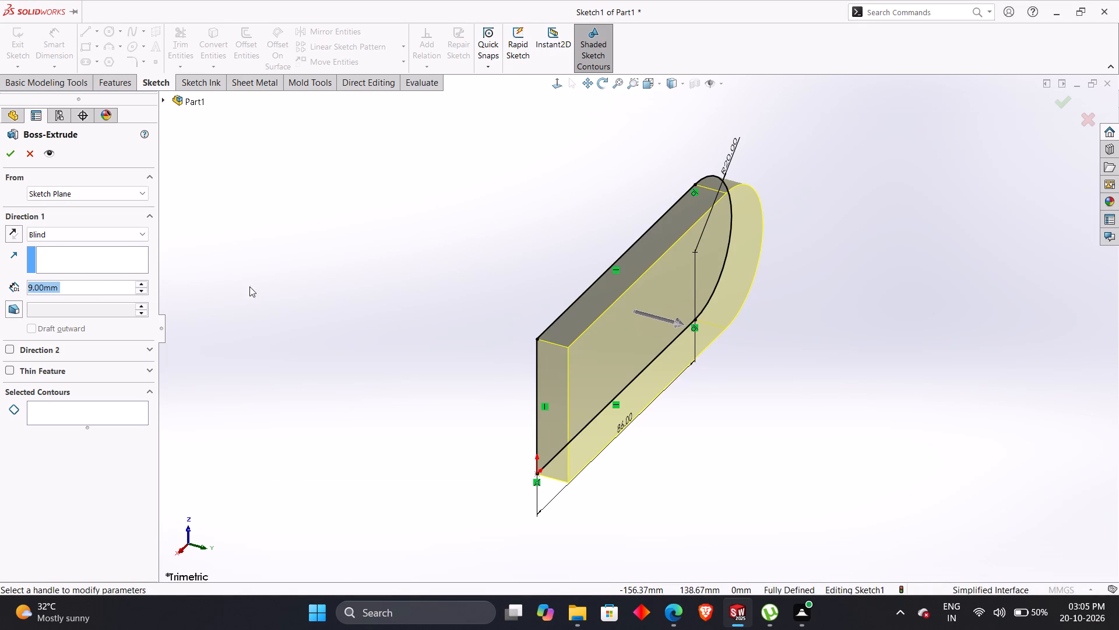
click(7, 152)
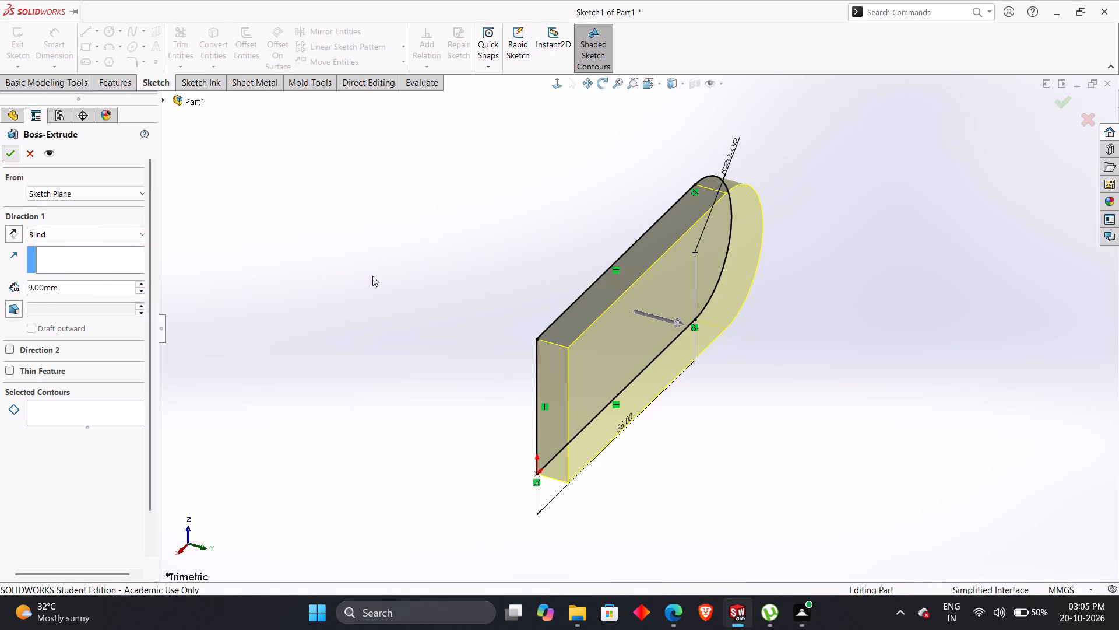
Change the sketch plane of the base plate's profile to the Top Plane.
key(ctrl+7)
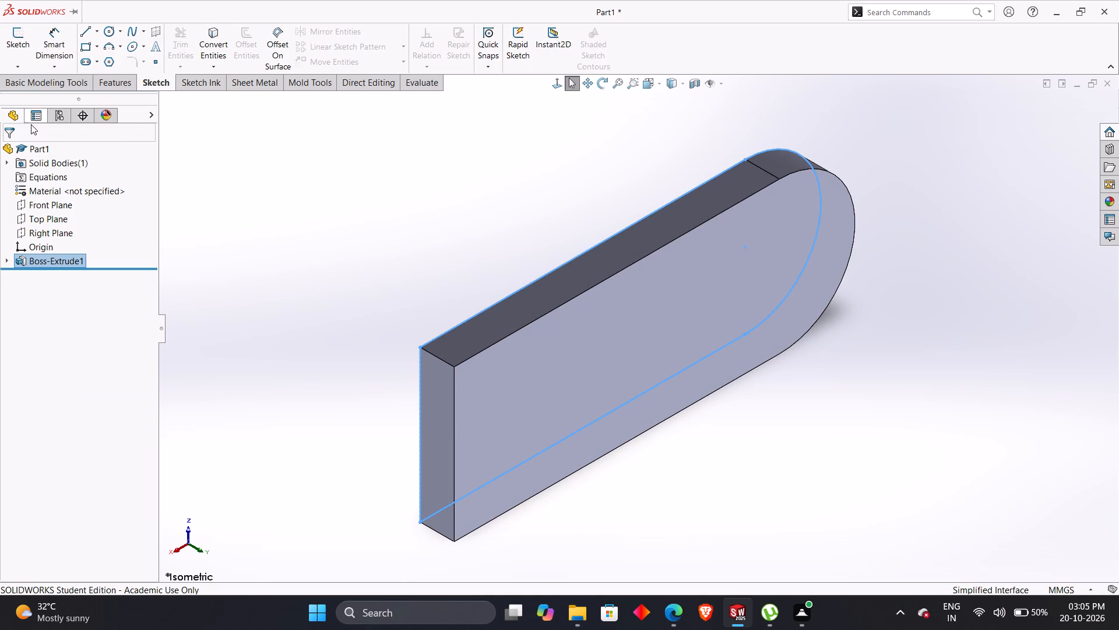
click(9, 258)
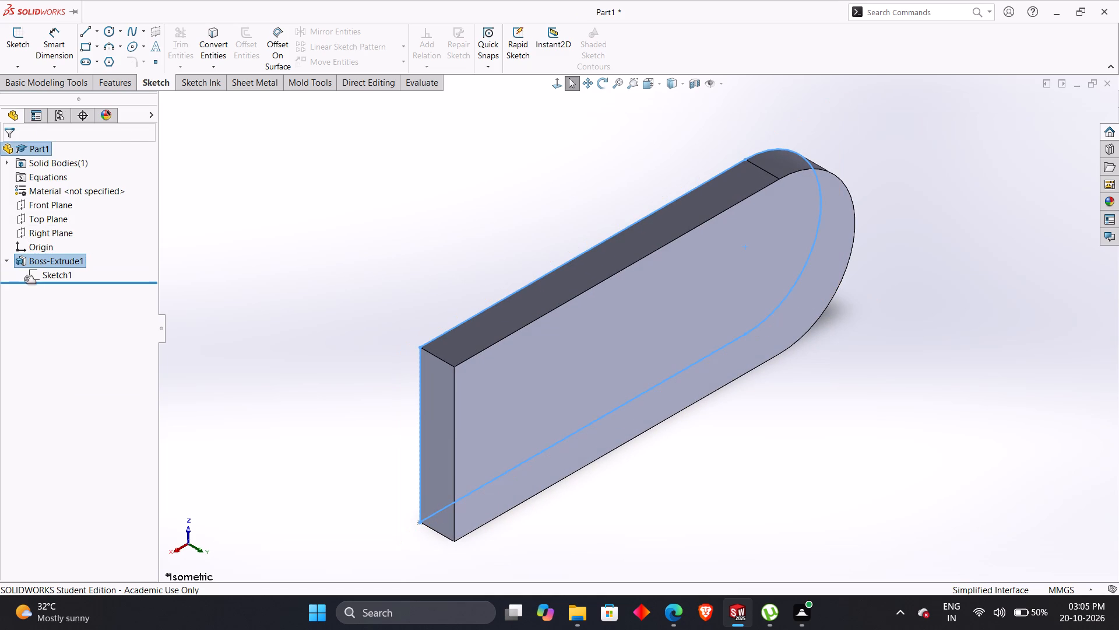
right_click(37, 273)
click(71, 243)
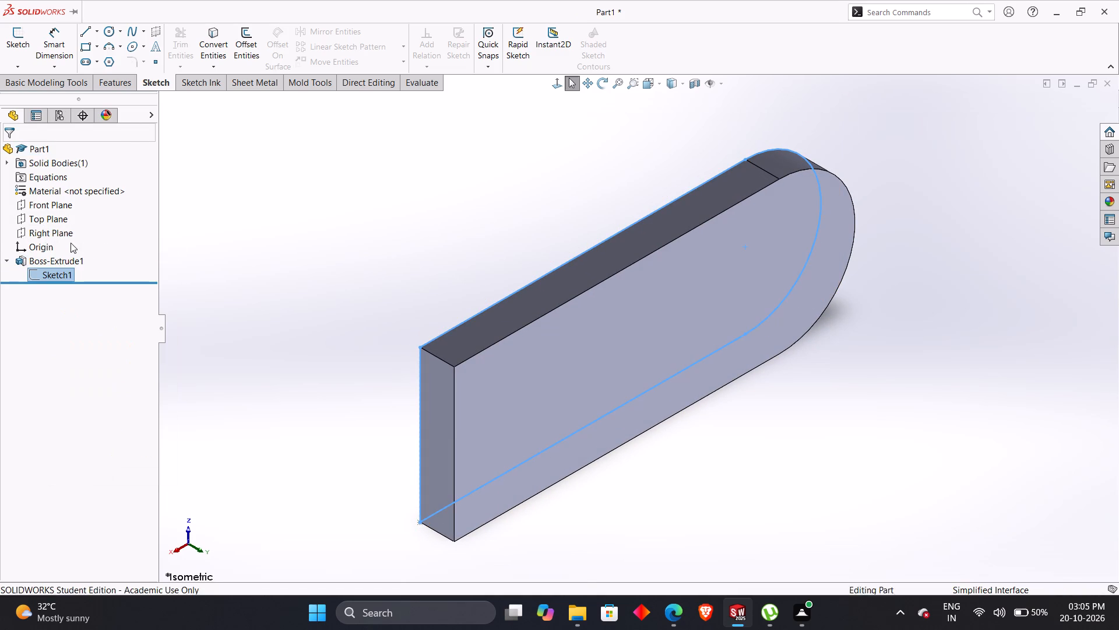
click(164, 97)
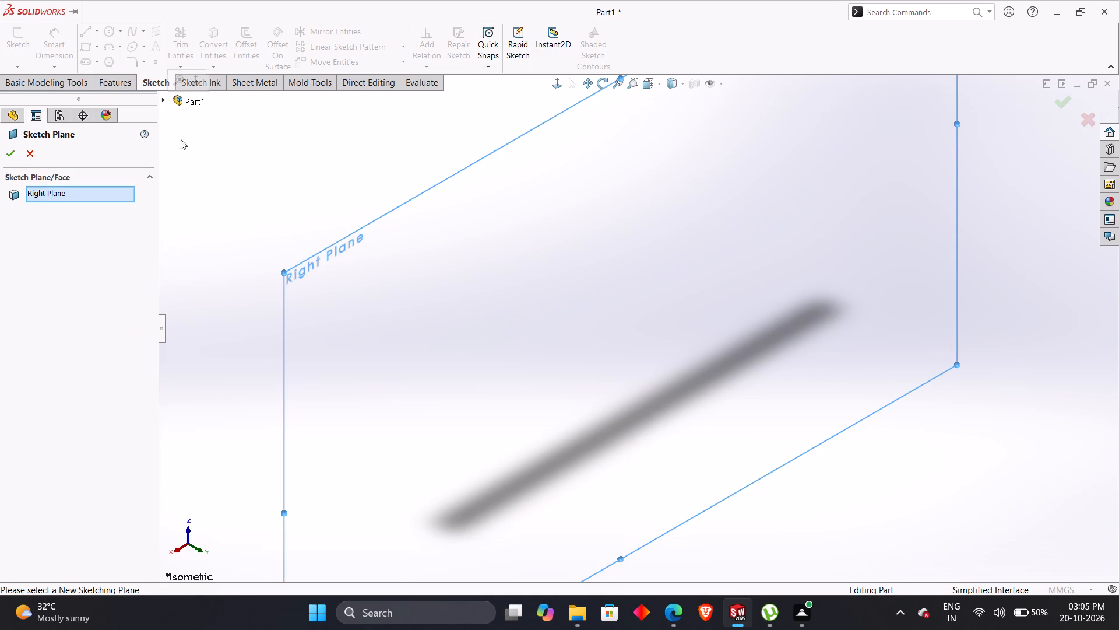
click(216, 156)
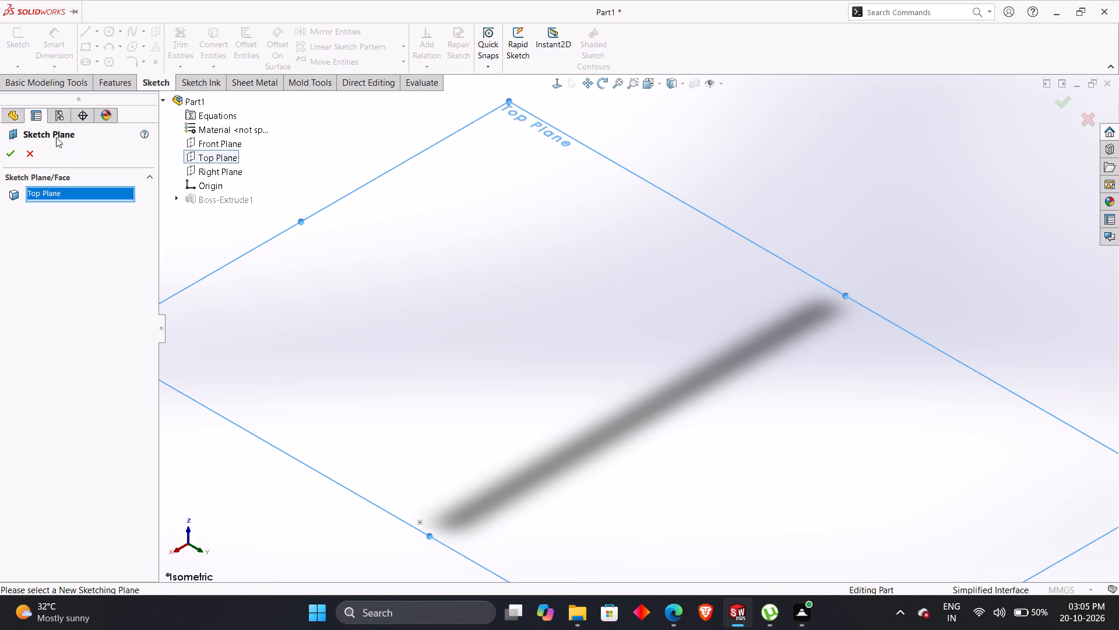
click(7, 163)
click(8, 154)
click(327, 218)
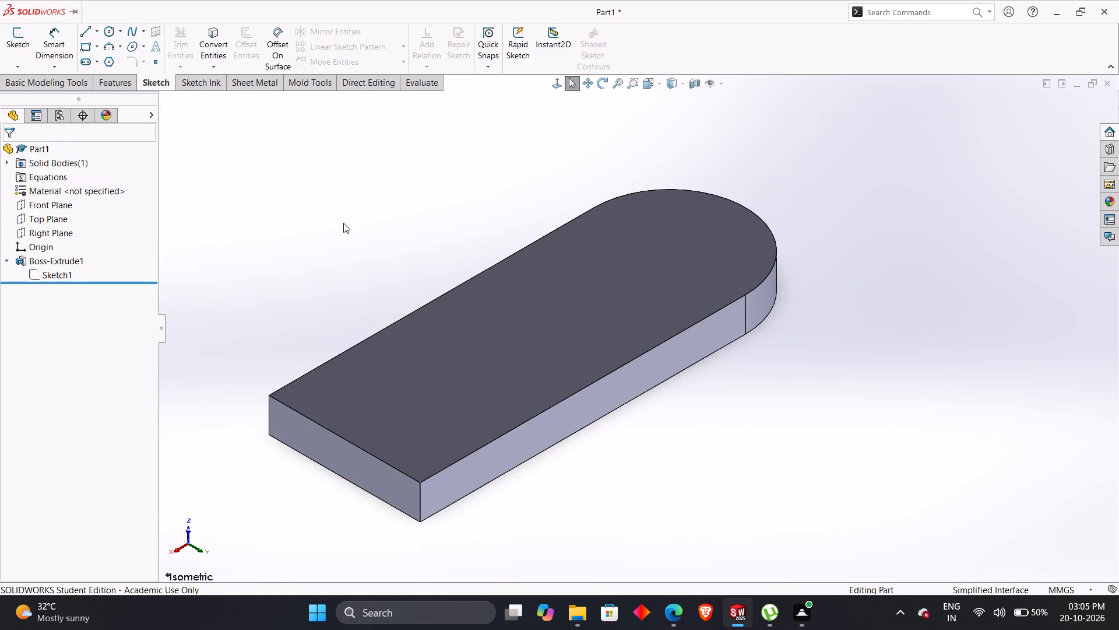
Check the bracket's dimensioned views in the practice problem PDF against the reoriented base plate.
key(ctrl+7)
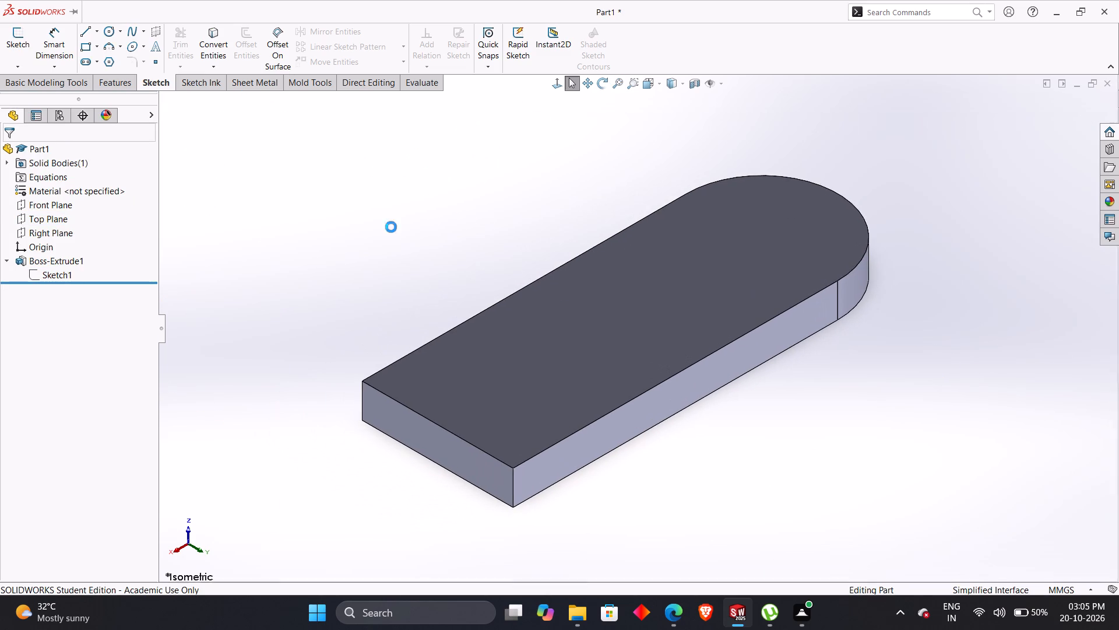
key(alt+Tab)
scroll(390, 228, up, 2)
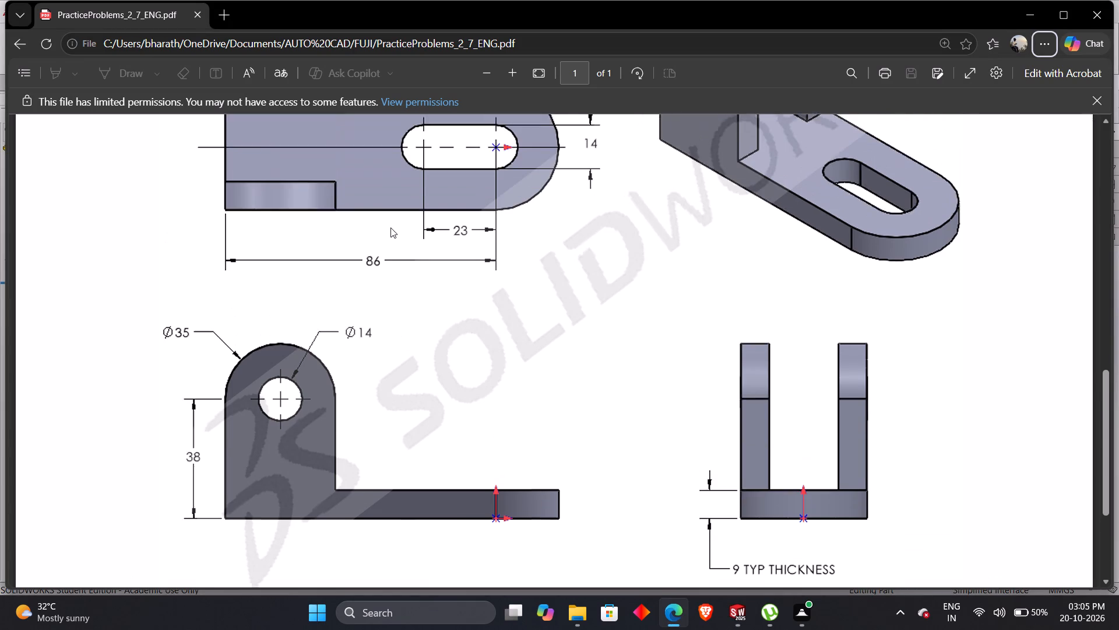
scroll(390, 227, up, 1)
scroll(390, 226, down, 1)
key(alt+Tab)
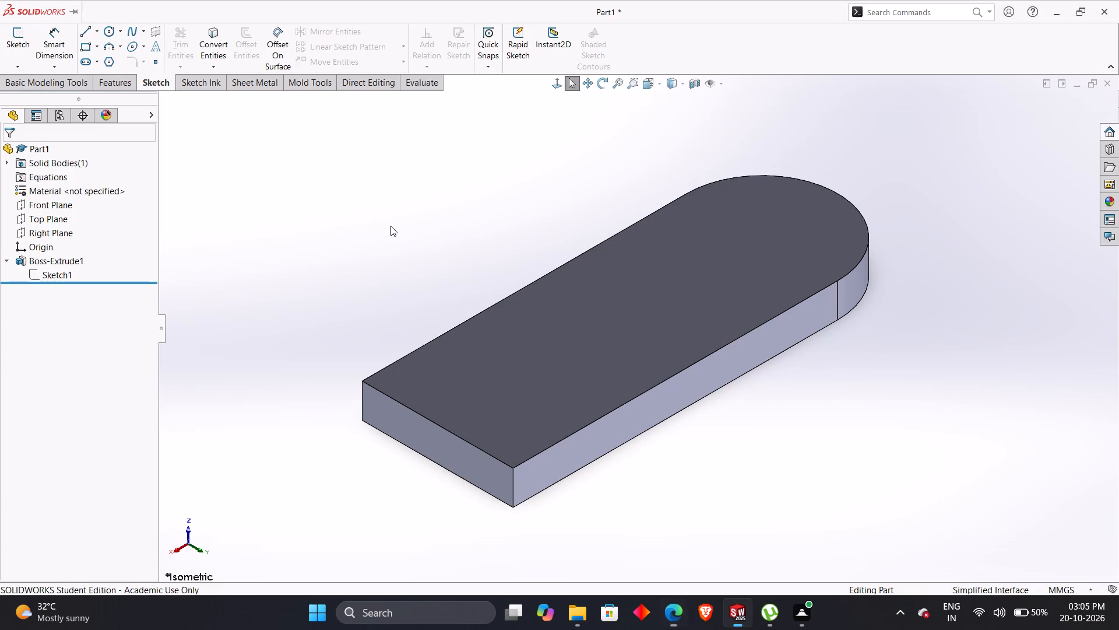
key(alt+Tab)
key(alt+Tab)
On the base plate's underside, sketch a straight slot from the rounded end's centre, about 20 mm between centres and about 13.6 mm wide.
middle_drag(619, 183, 790, 363)
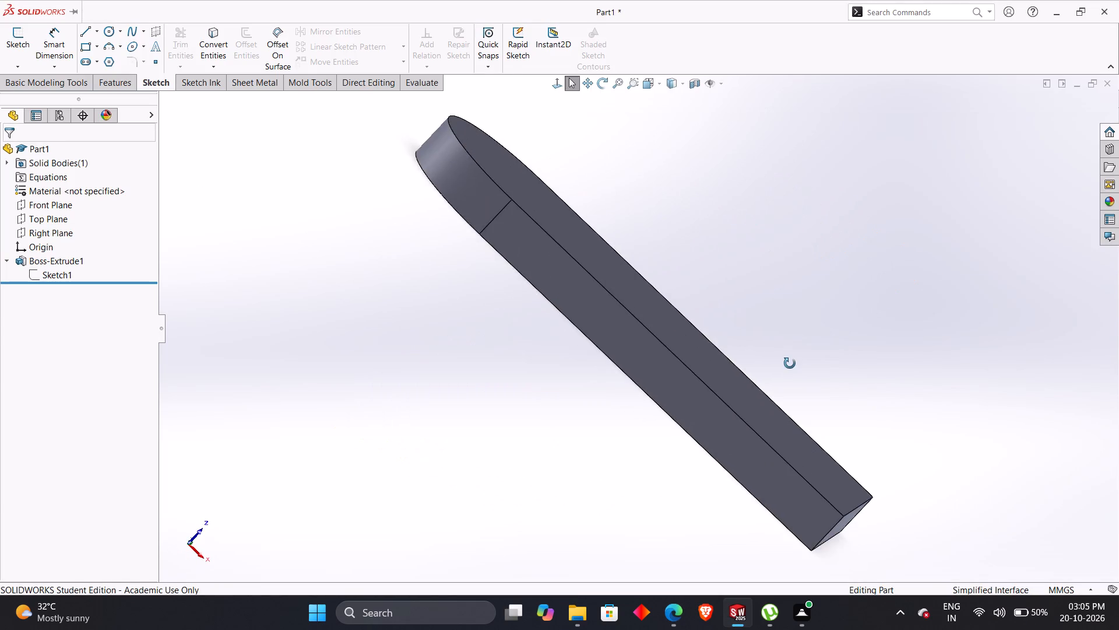
middle_drag(790, 363, 963, 546)
middle_drag(953, 459, 955, 202)
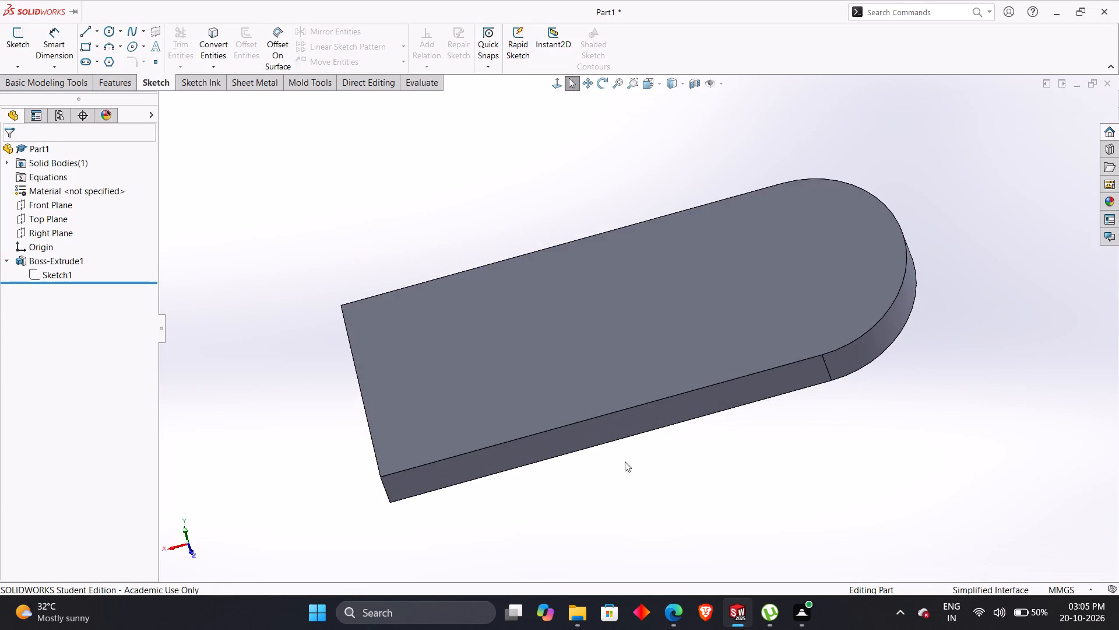
middle_drag(624, 461, 528, 473)
middle_drag(766, 318, 867, 411)
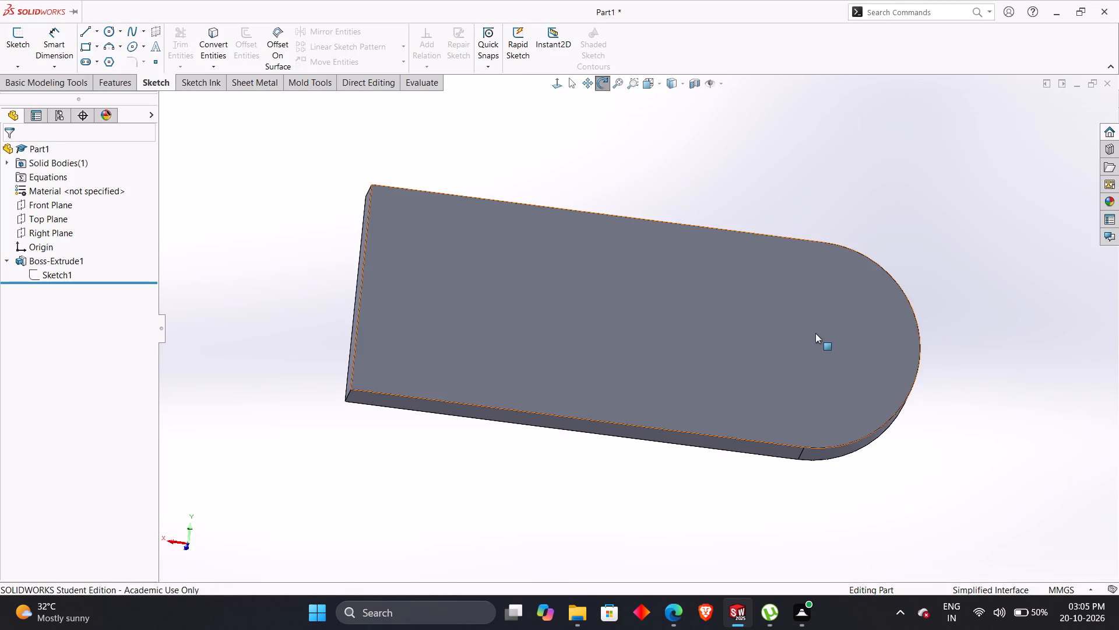
right_click(812, 332)
click(840, 316)
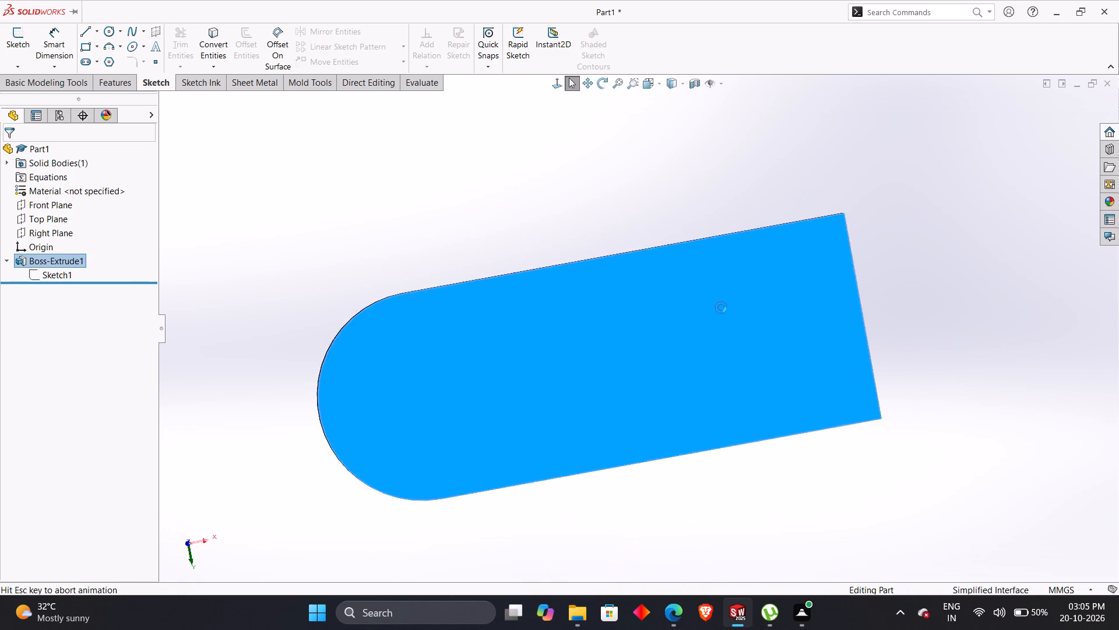
click(220, 295)
key(alt+Tab)
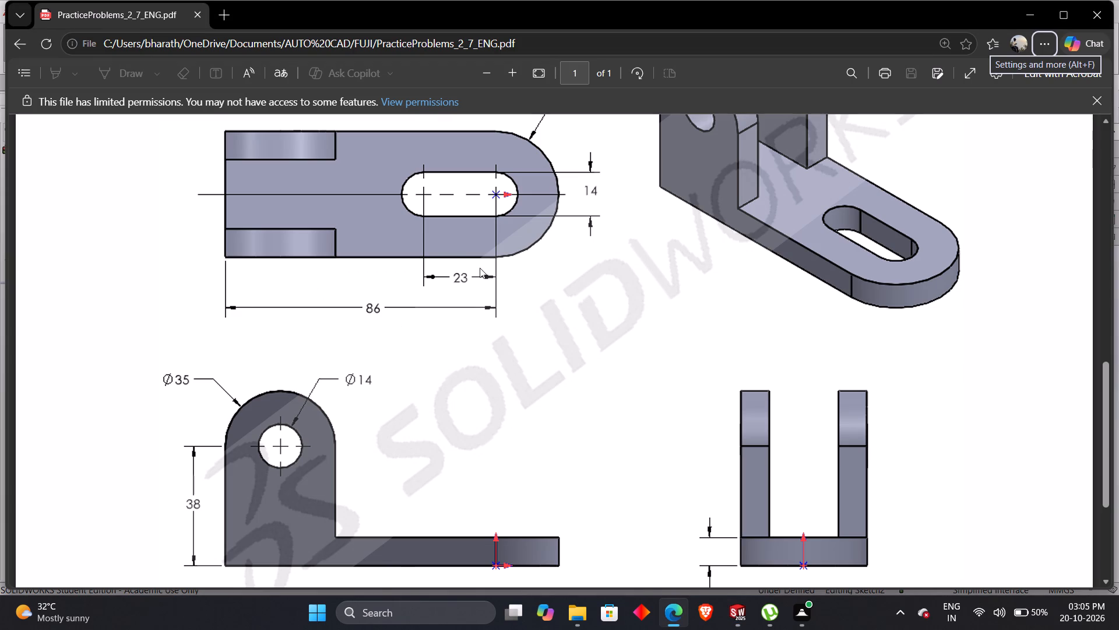
scroll(475, 287, up, 1)
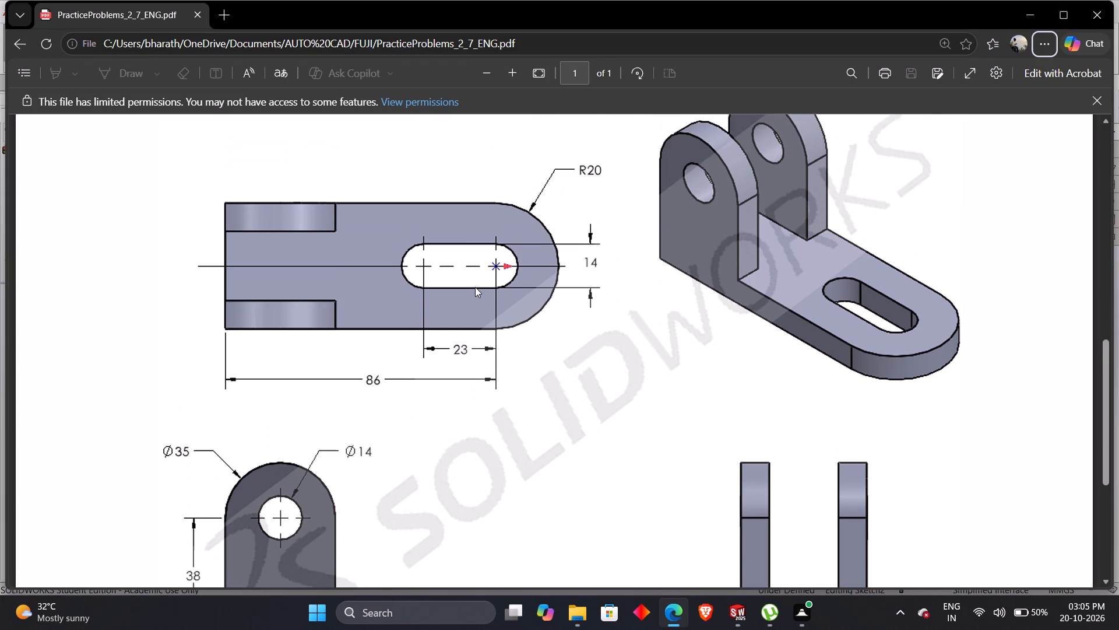
key(alt+Tab)
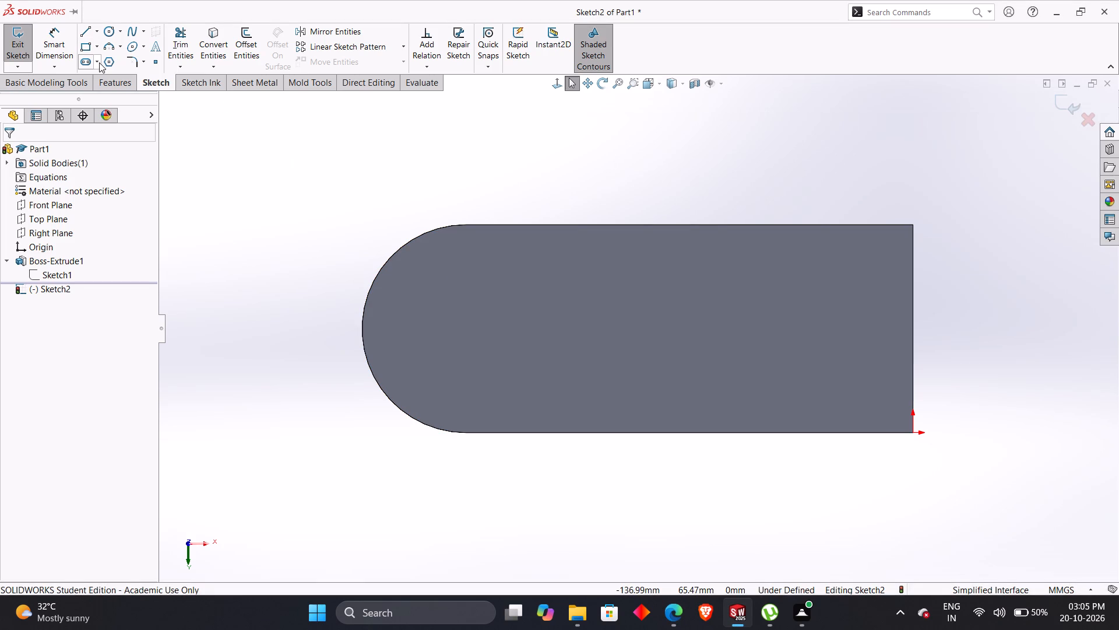
click(80, 65)
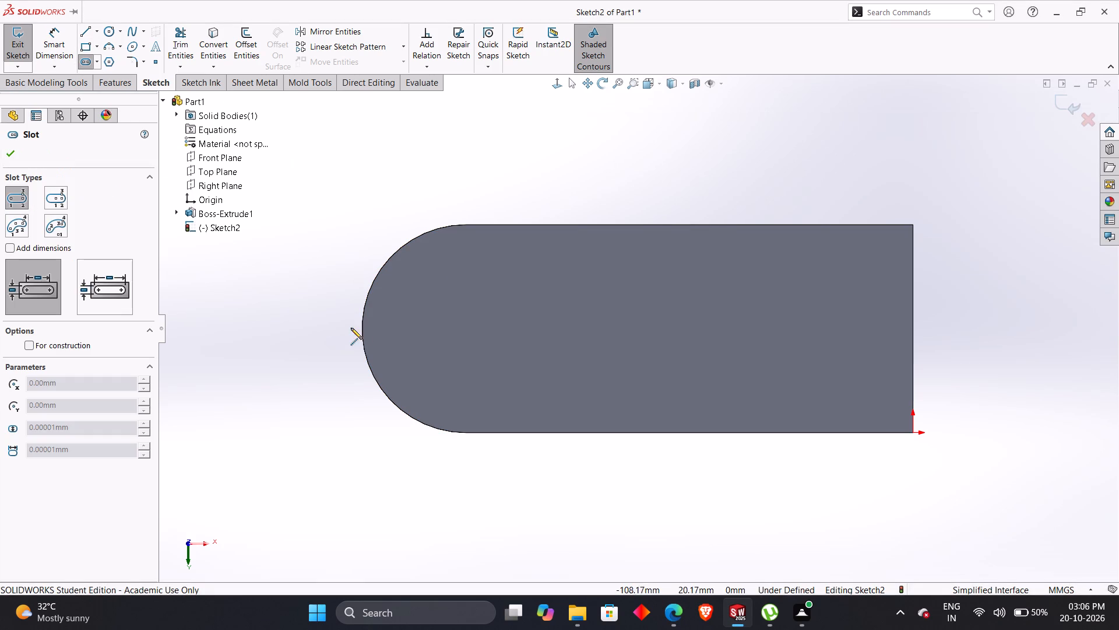
click(467, 331)
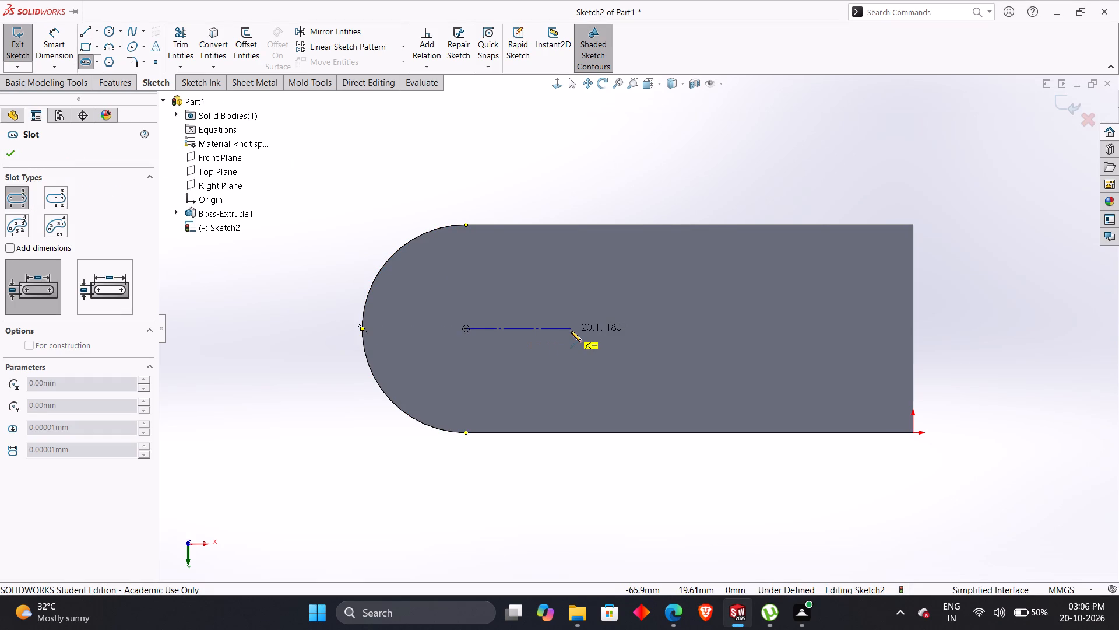
click(571, 331)
click(571, 293)
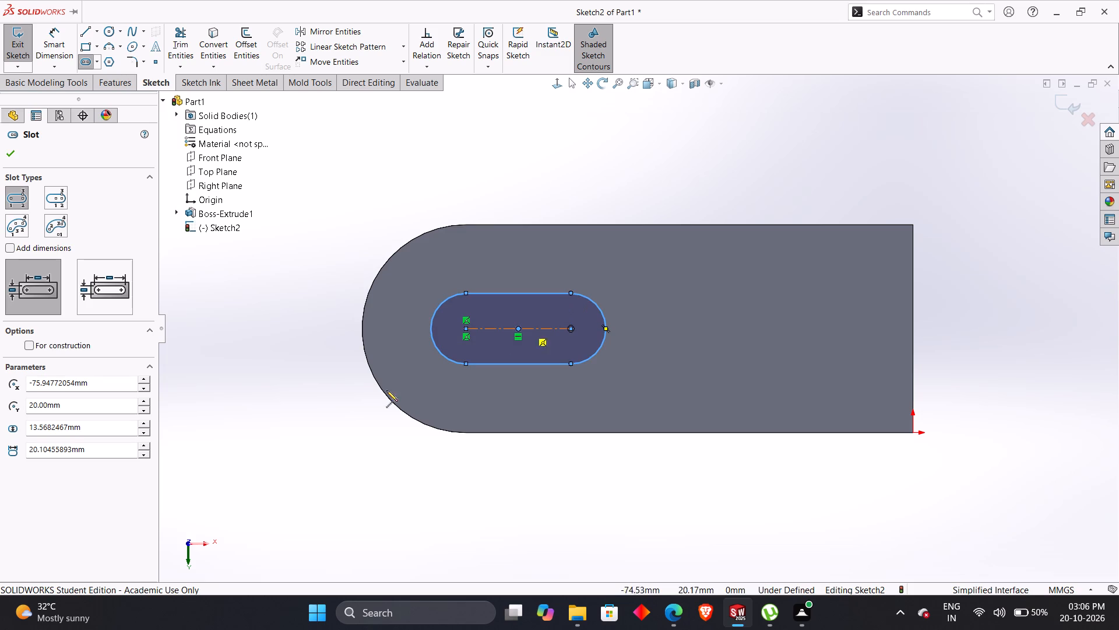
Dimension the slot's width between its two straight edges at 14 mm, matching the PDF drawing.
right_drag(326, 442, 322, 237)
click(526, 294)
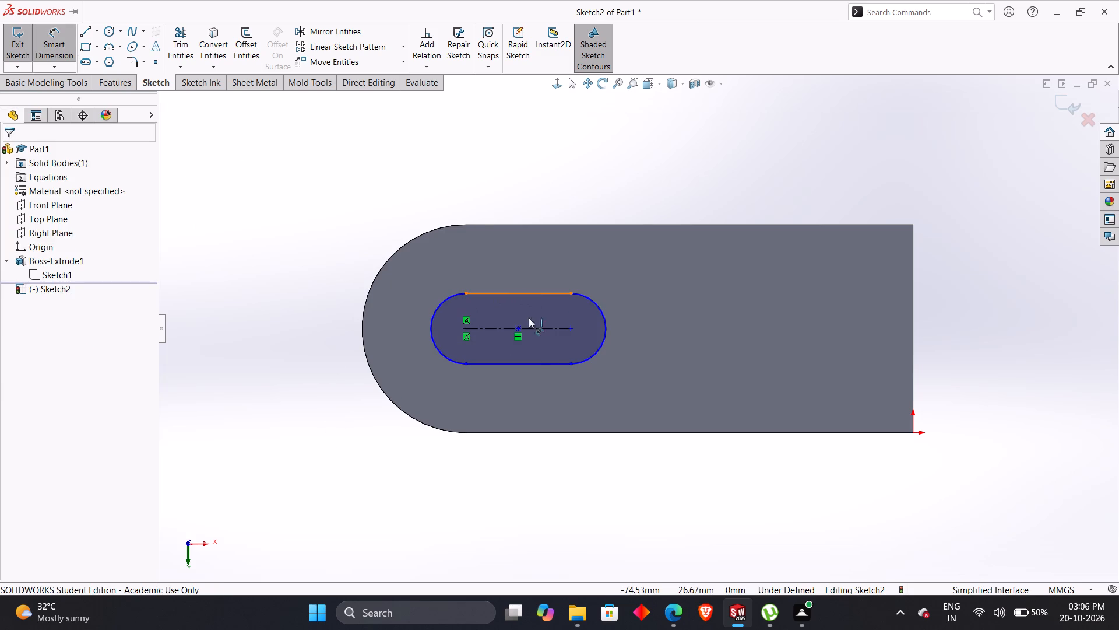
click(532, 362)
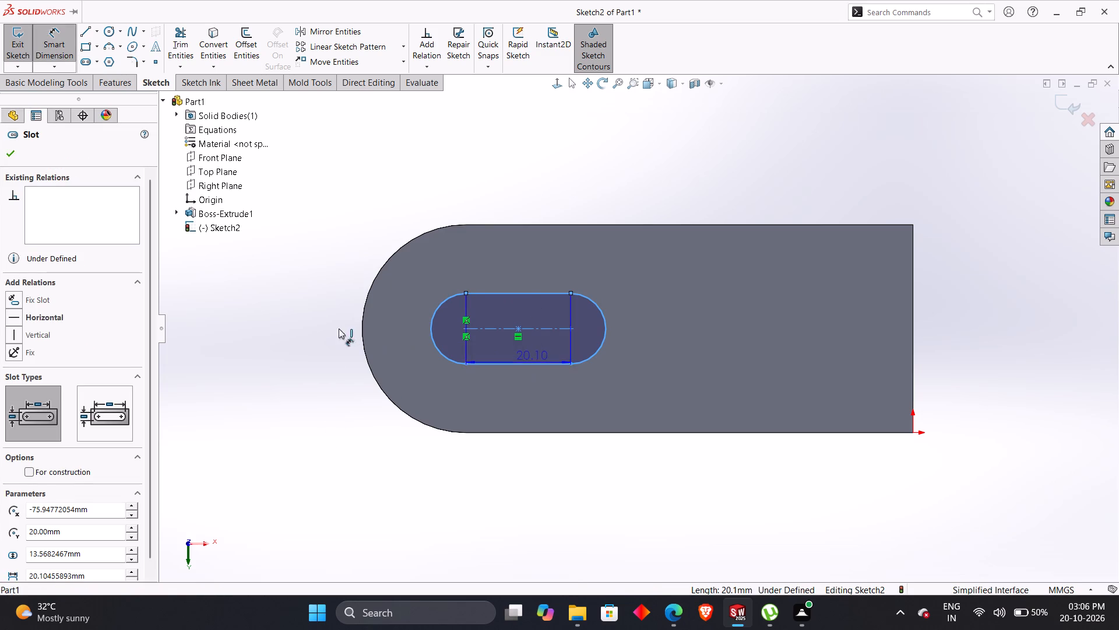
click(323, 328)
key(Tab)
key(alt+Tab)
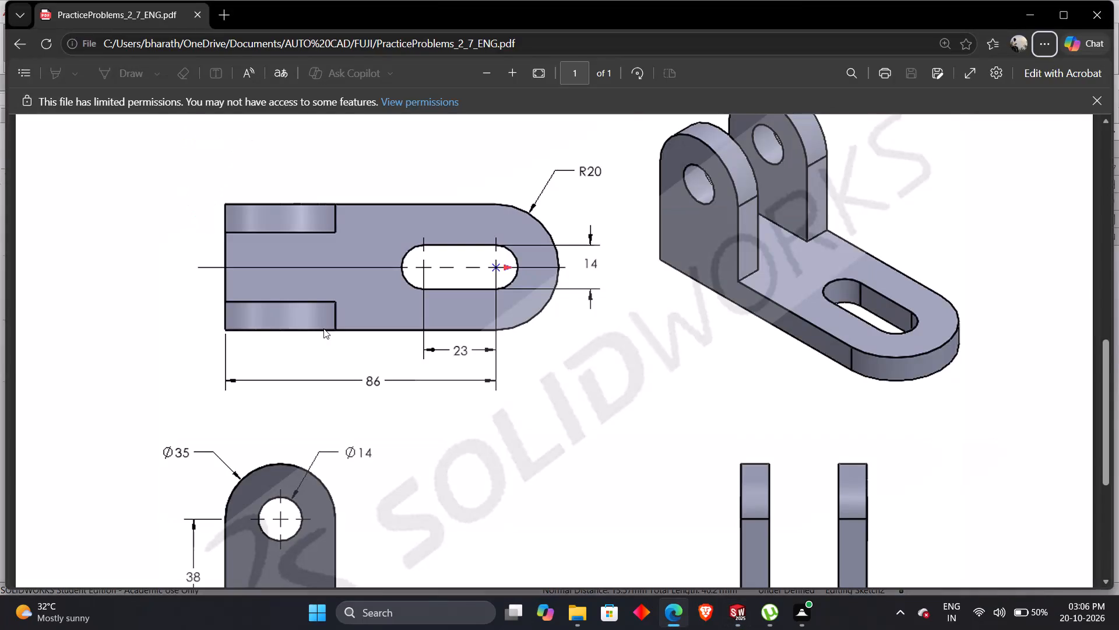
text(14)
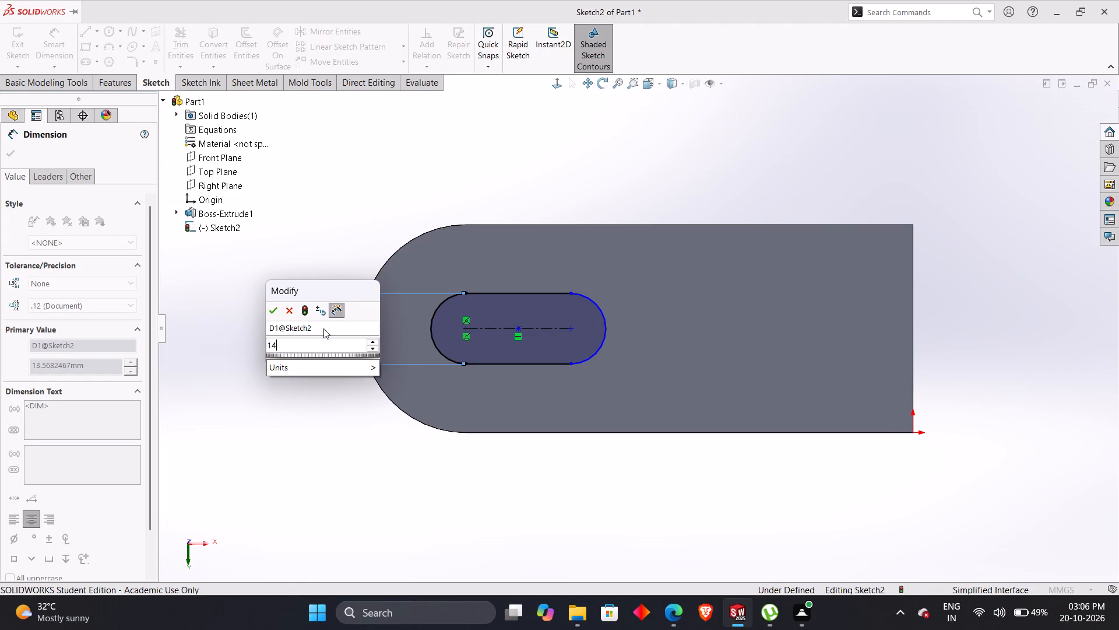
key(Return)
click(245, 371)
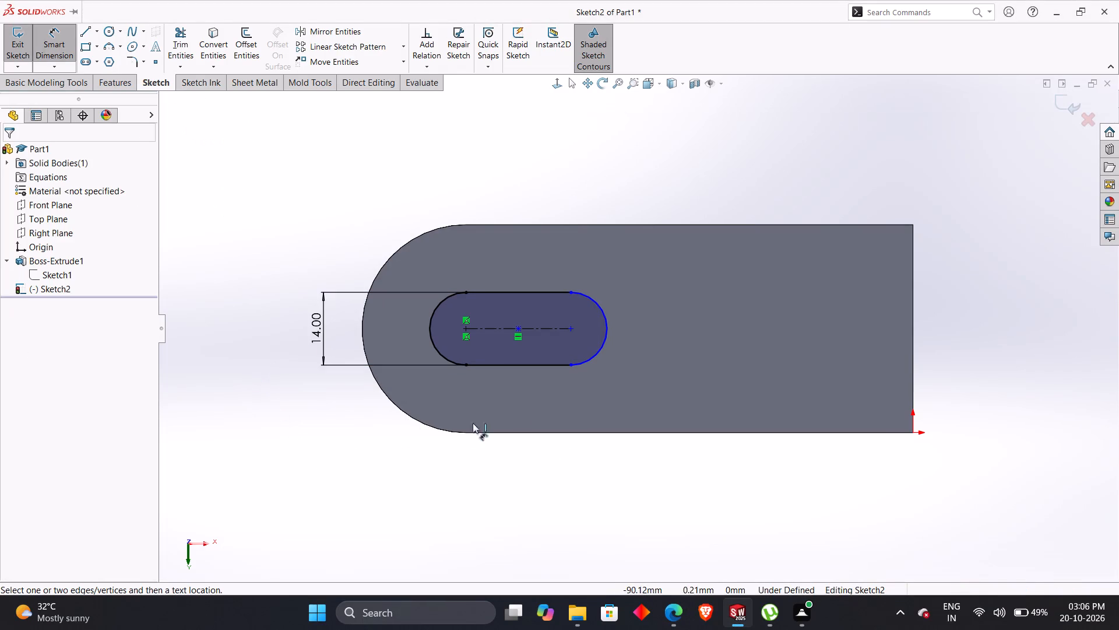
Dimension the distance between the slot's two arc centres at 23 mm, matching the PDF drawing.
key(alt+Tab)
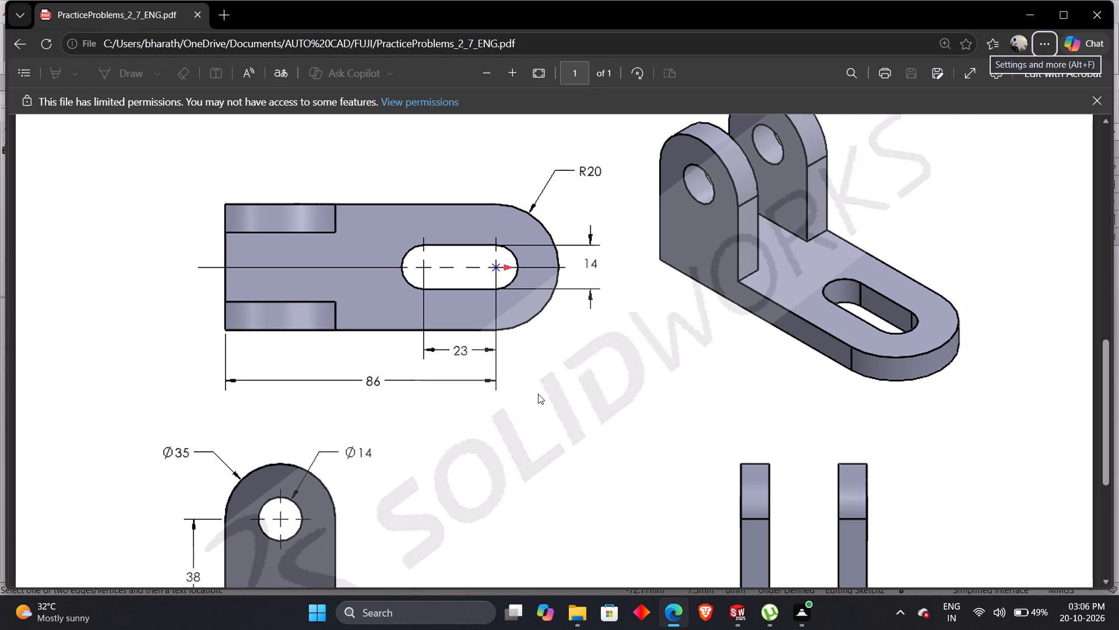
key(alt+Tab)
click(571, 331)
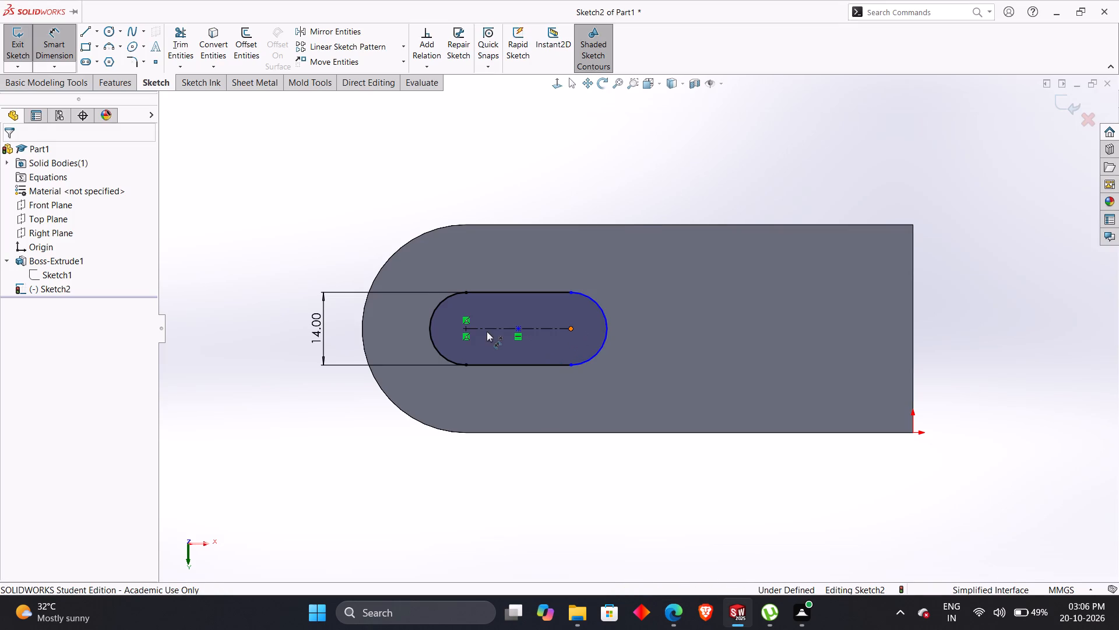
click(467, 328)
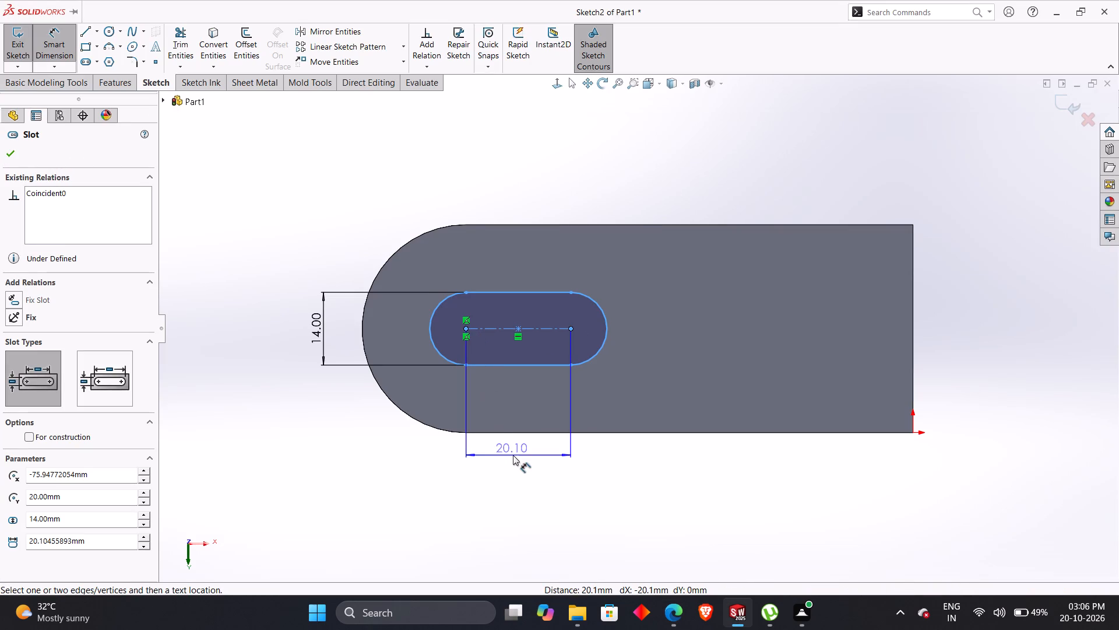
click(516, 458)
key(alt+Tab)
key(alt+Tab)
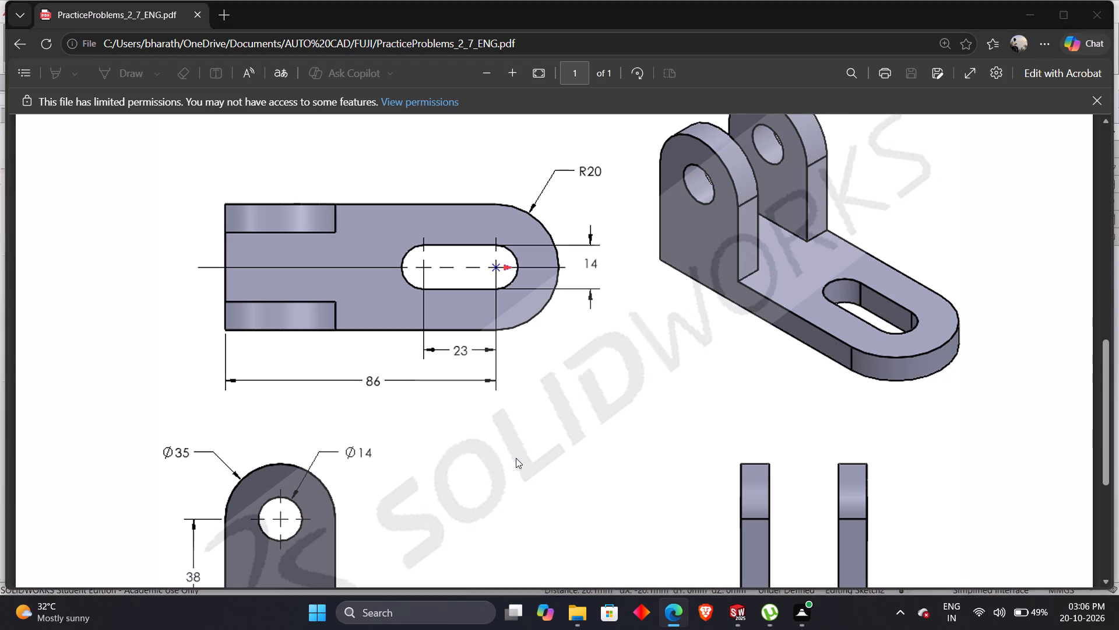
key(2)
key(3)
key(Return)
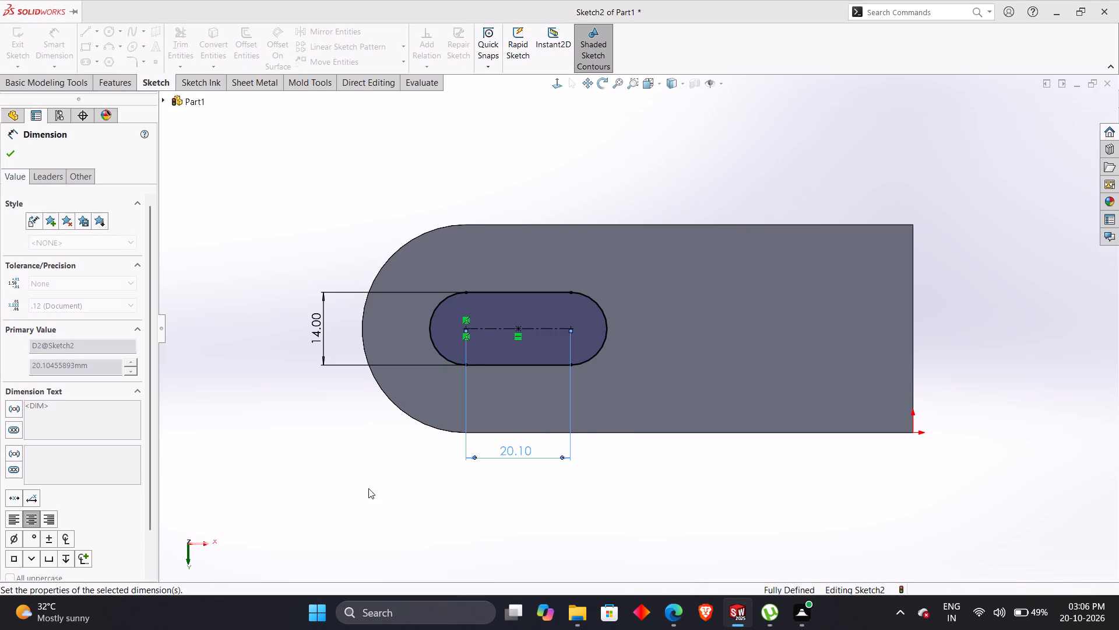
click(344, 476)
Cut-extrude the slot sketch 28 mm blind through the base plate.
middle_drag(383, 480, 375, 449)
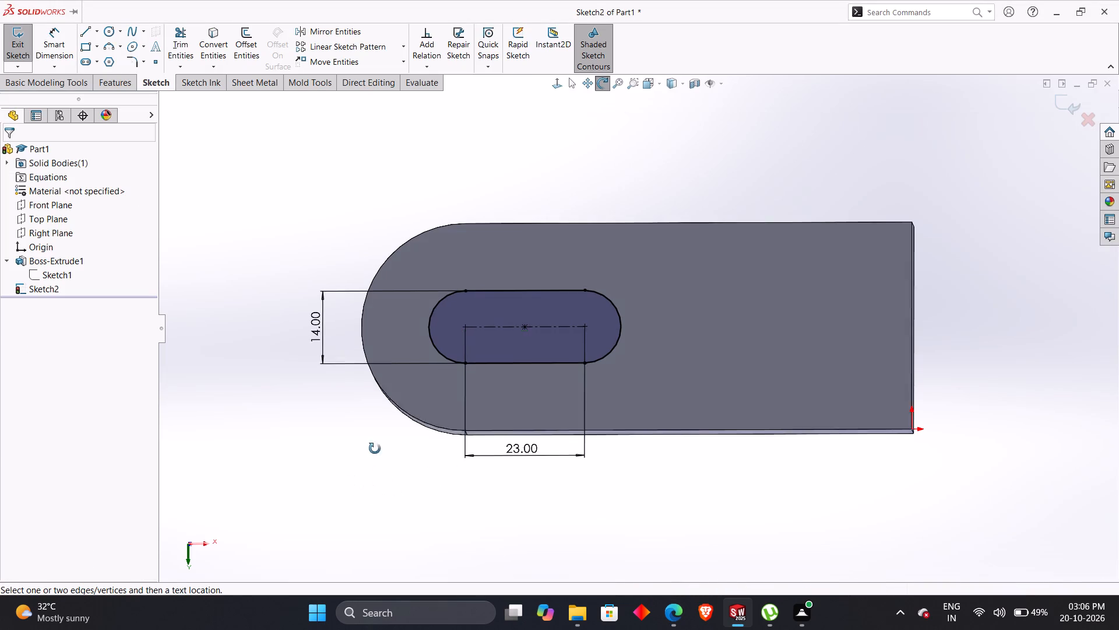
middle_drag(375, 449, 364, 353)
click(124, 80)
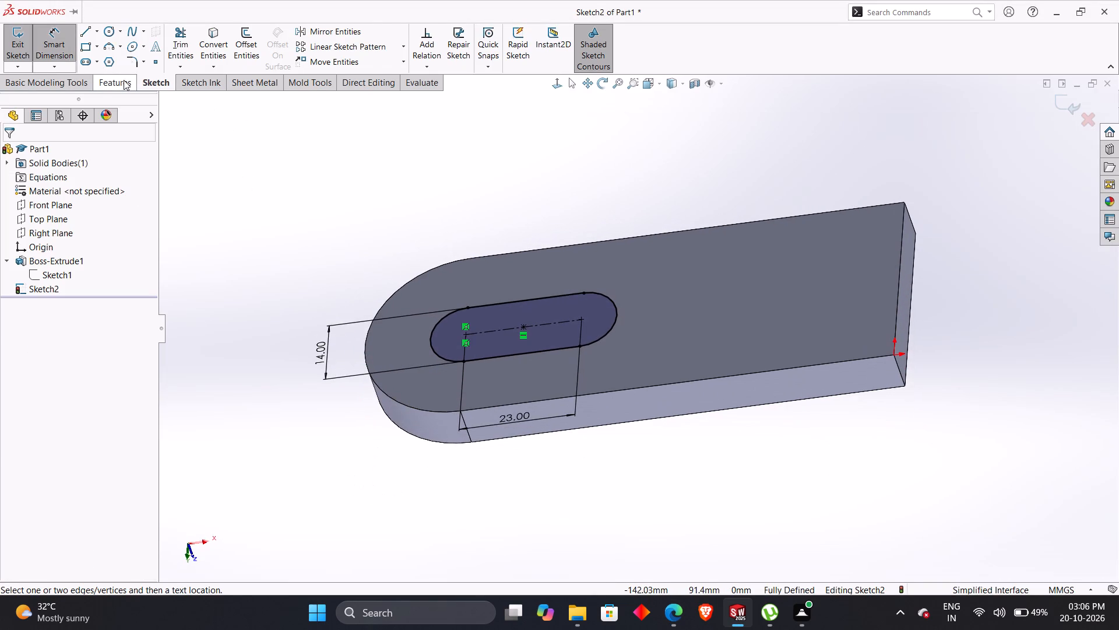
click(207, 49)
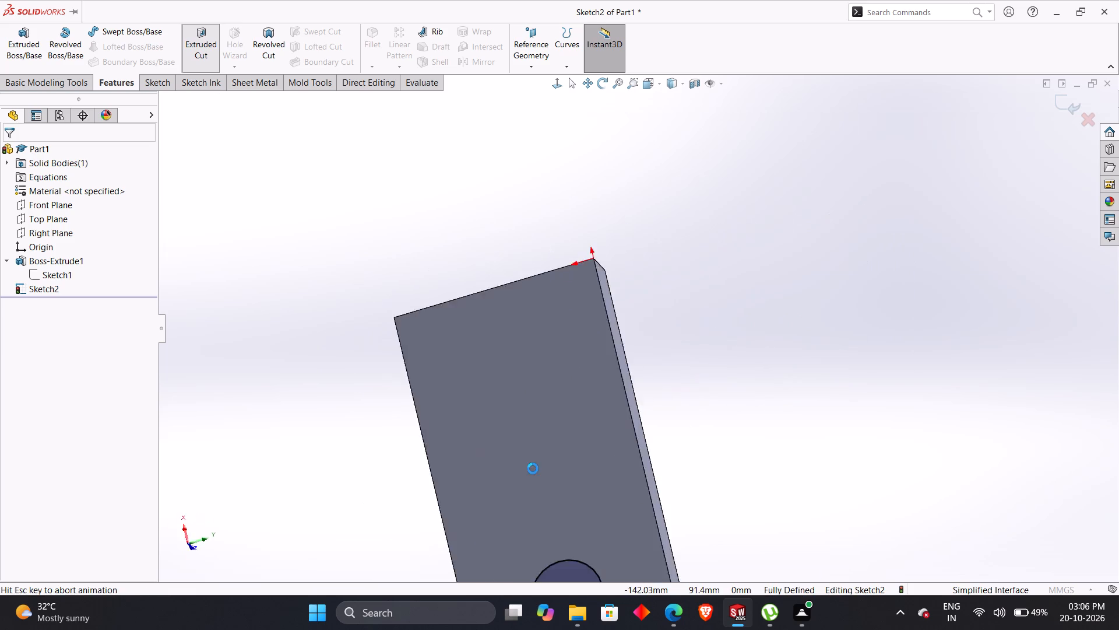
middle_drag(721, 478, 726, 361)
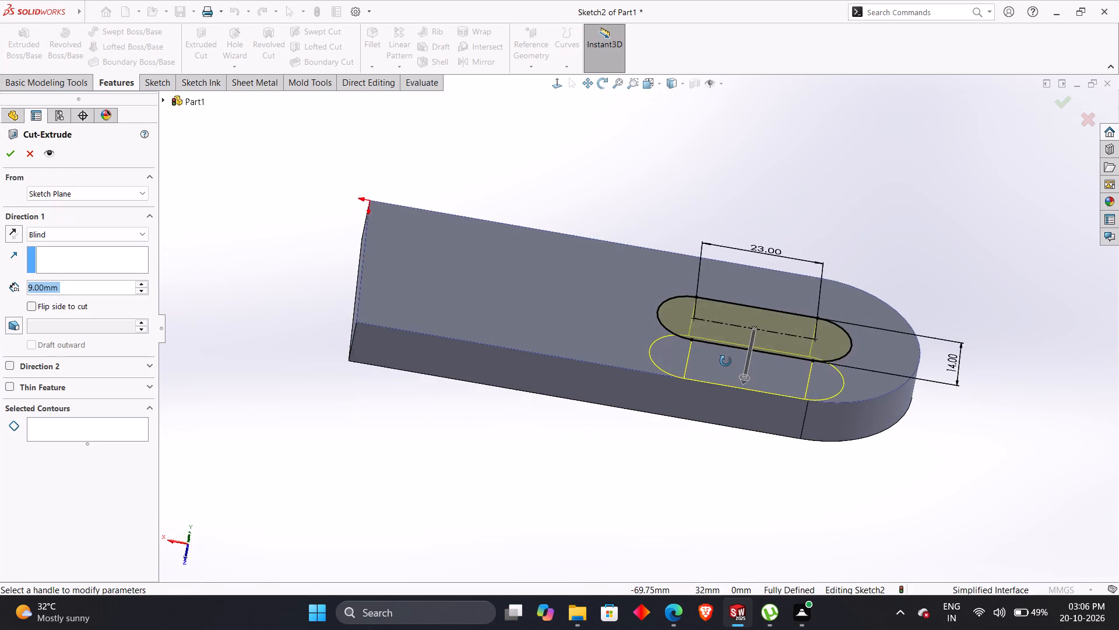
middle_drag(726, 361, 749, 239)
drag(733, 400, 733, 400)
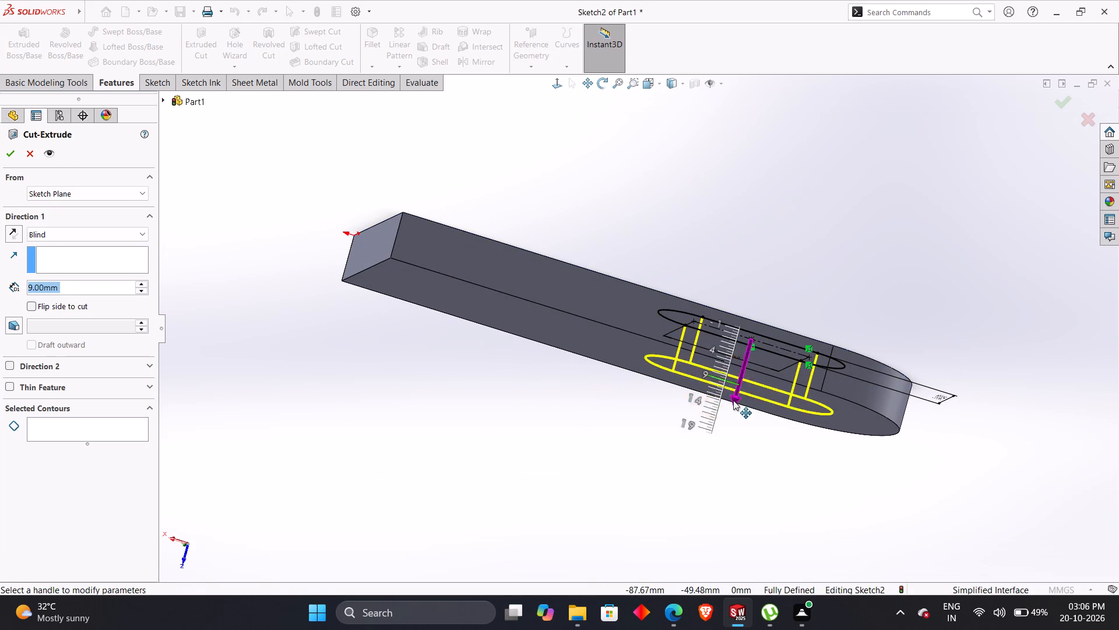
drag(733, 400, 722, 484)
middle_drag(442, 425, 406, 464)
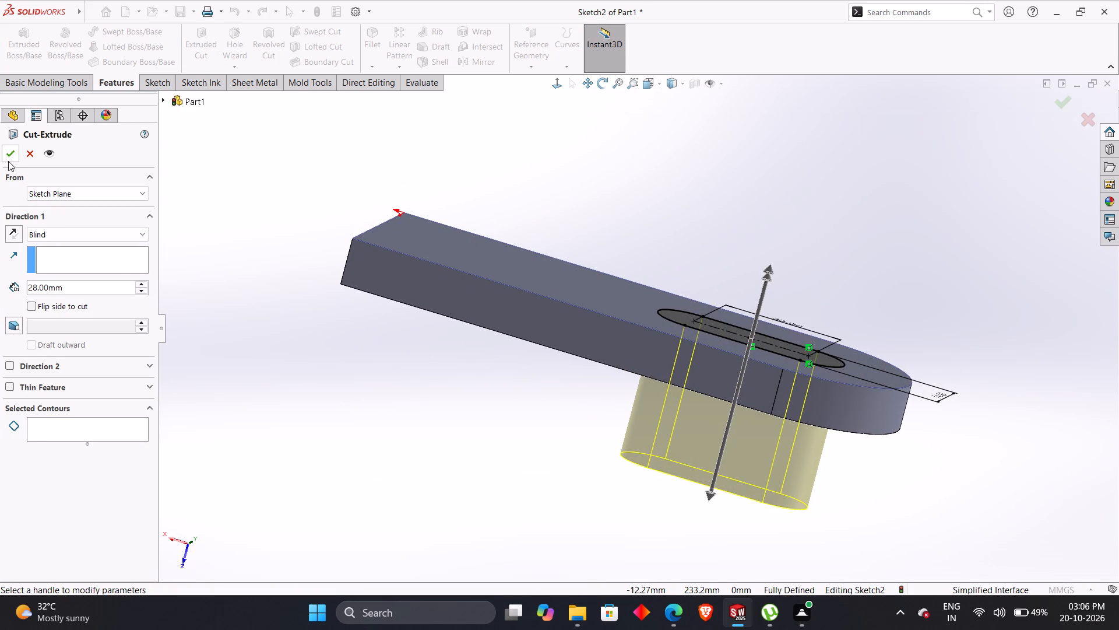
click(8, 161)
Check the lug's dimensioned side and end views in the practice problem PDF against the slotted base plate.
click(286, 205)
middle_drag(286, 206, 288, 212)
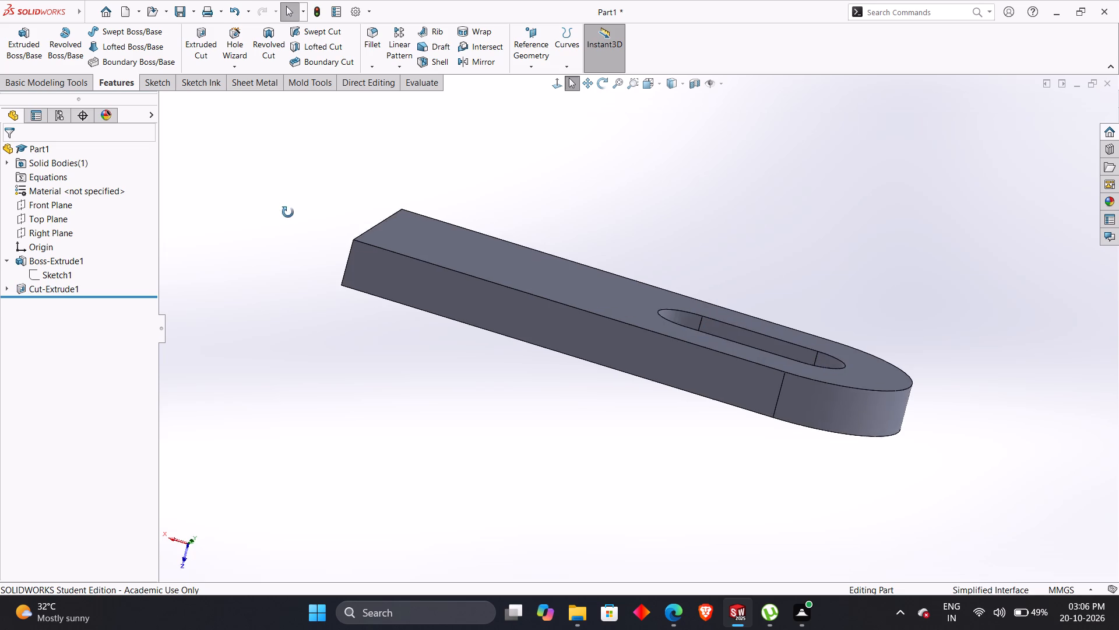
middle_drag(288, 212, 278, 300)
key(alt+Tab)
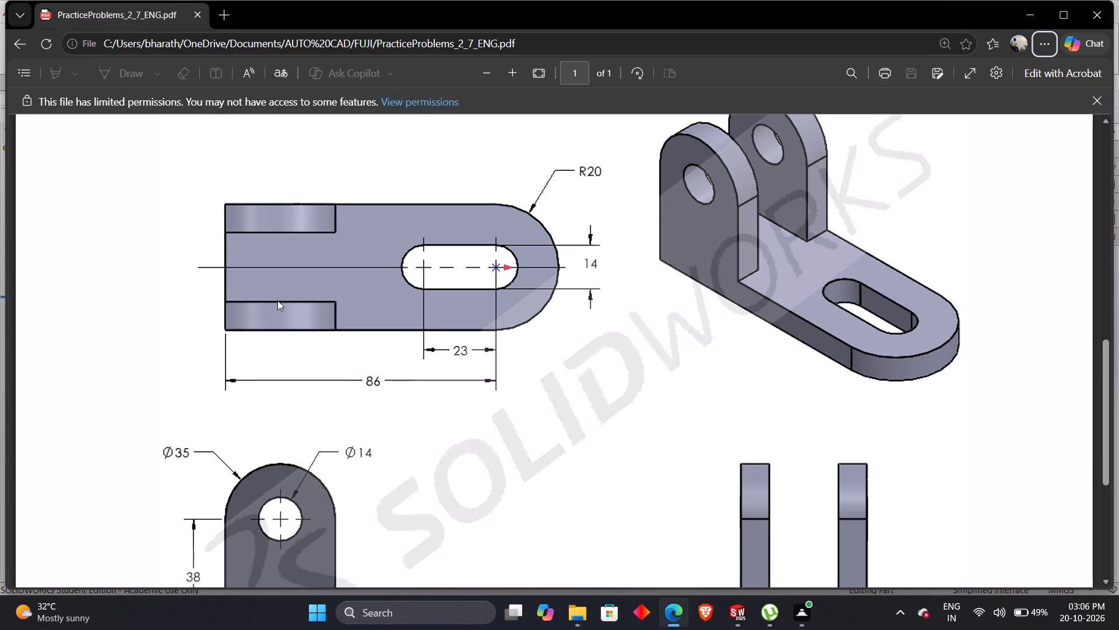
scroll(301, 441, up, 2)
scroll(301, 441, down, 4)
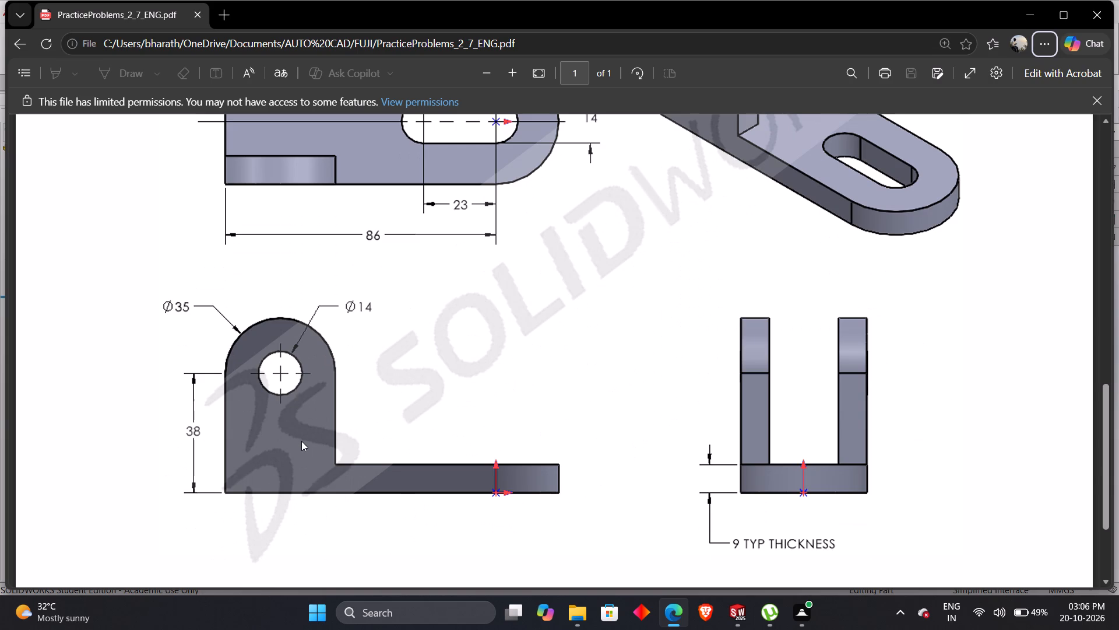
key(alt+Tab)
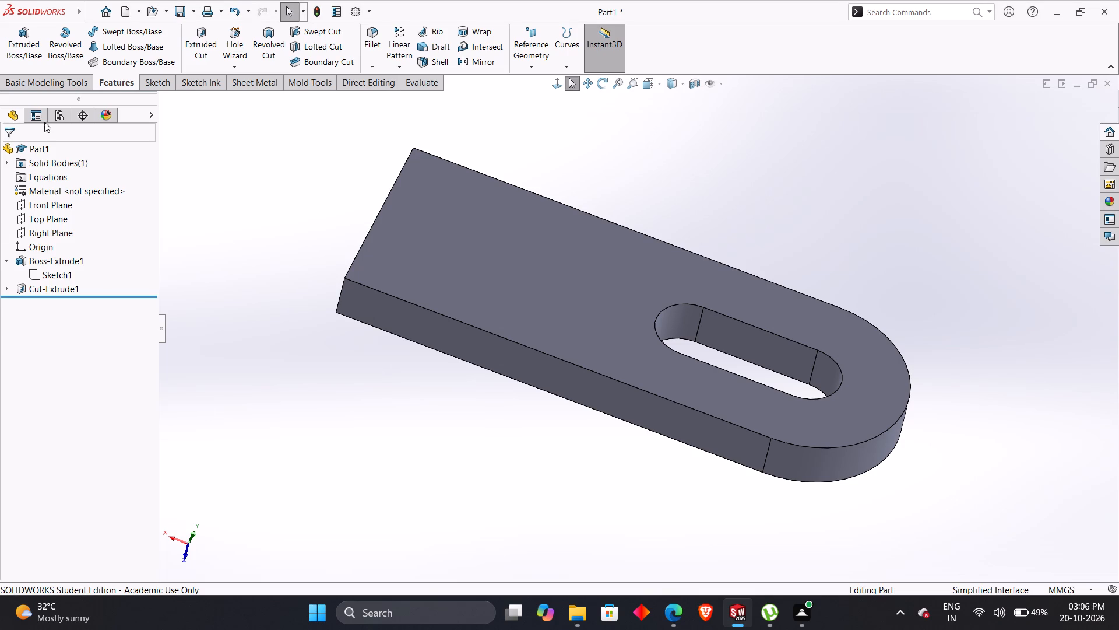
On the base plate's long side face, sketch the lug profile, starting with a vertical line up from the square end's upper corner.
right_click(453, 339)
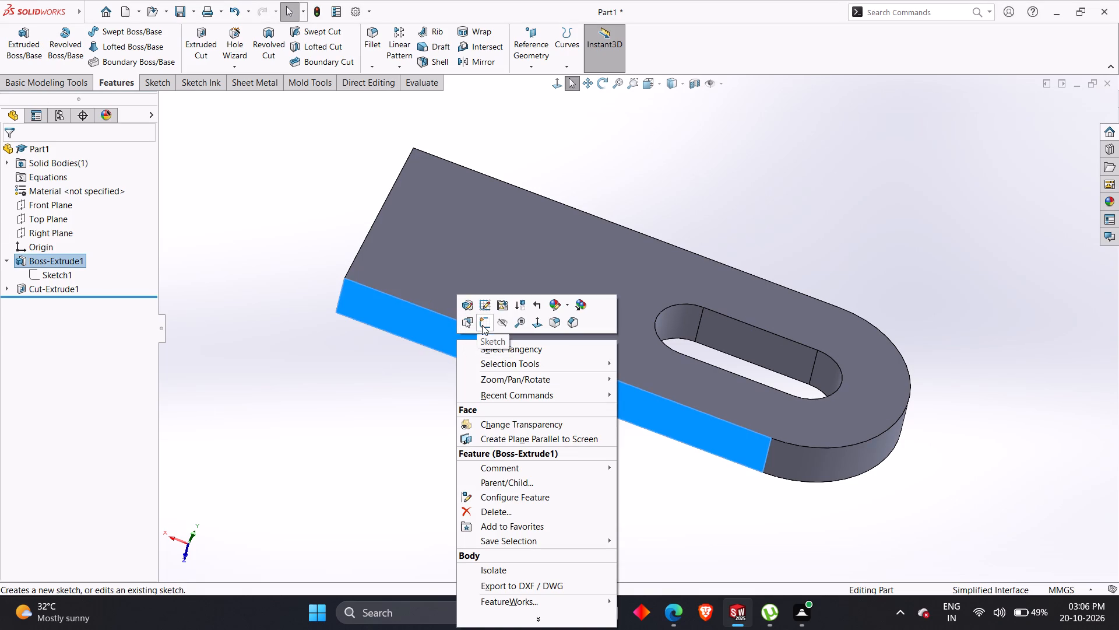
click(483, 324)
click(279, 363)
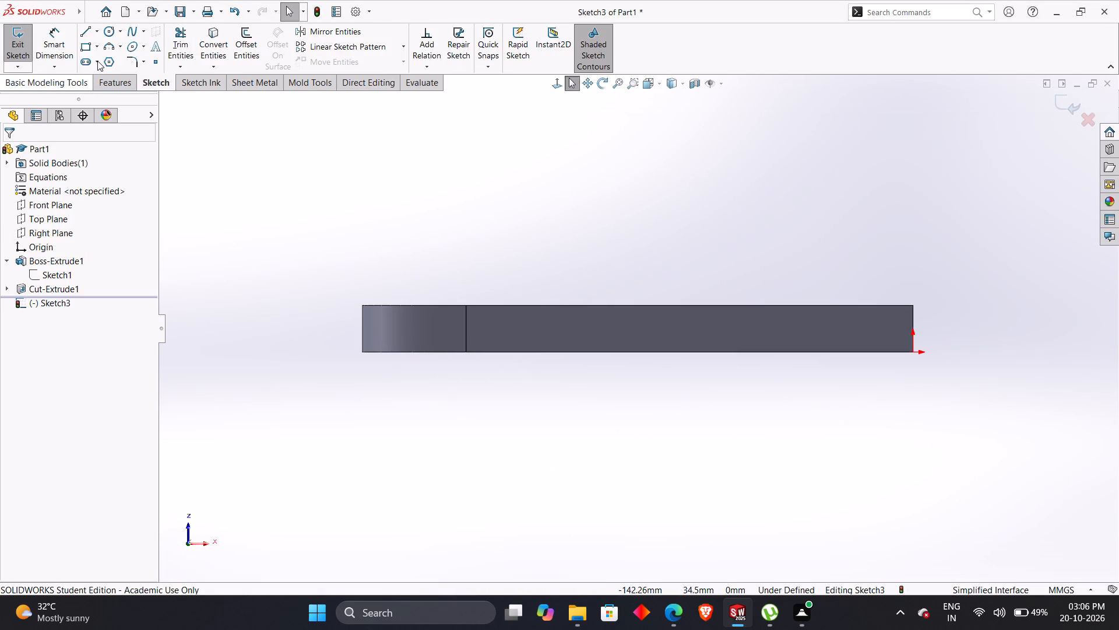
click(86, 32)
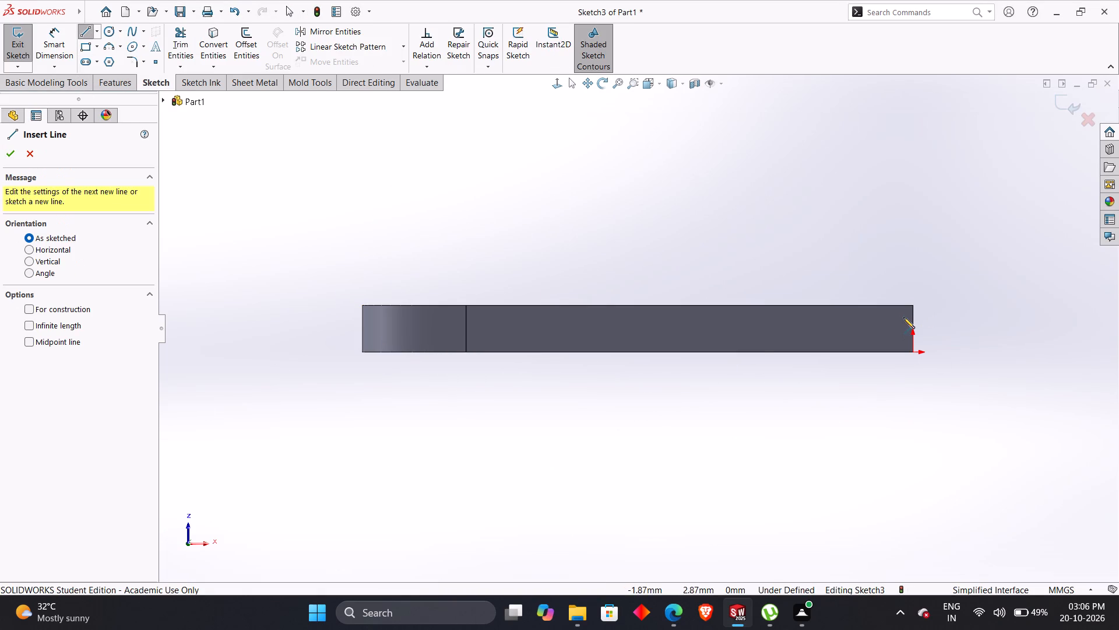
click(913, 307)
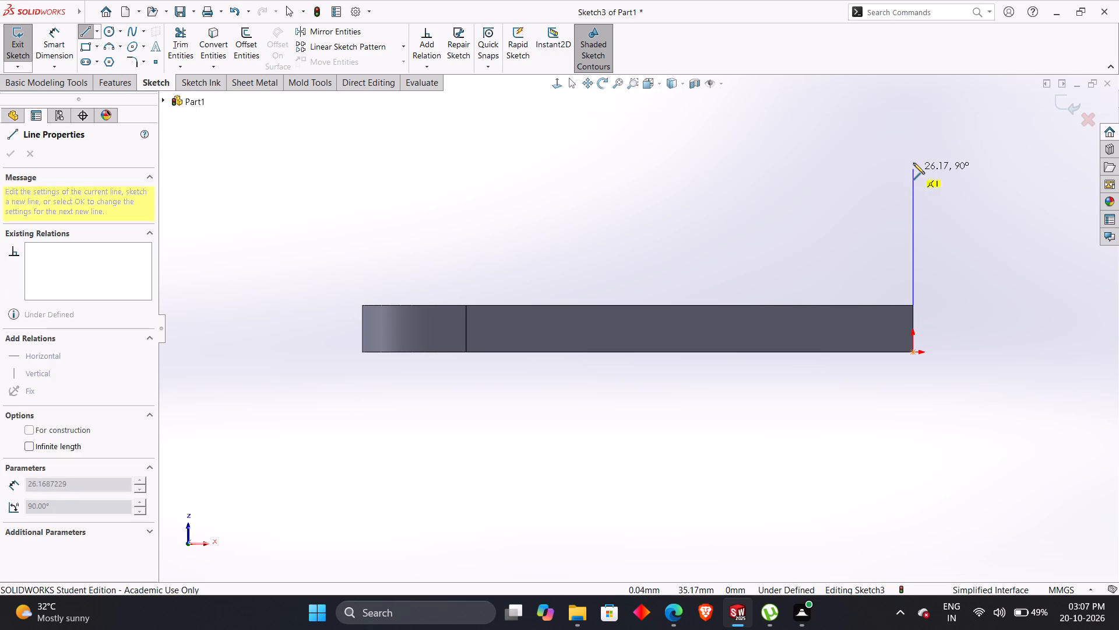
click(912, 146)
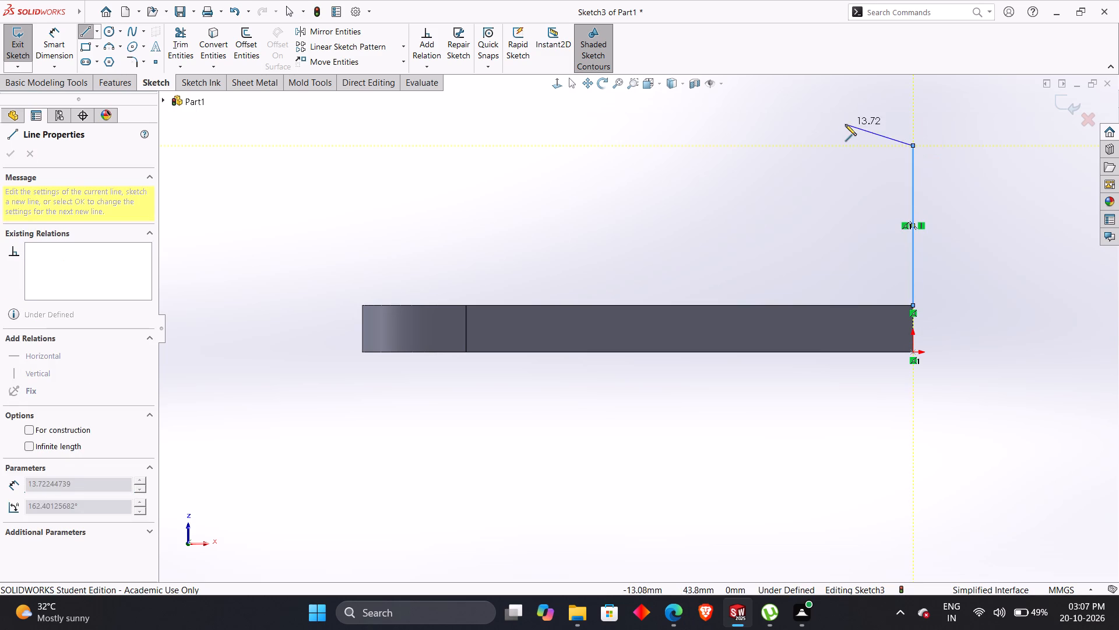
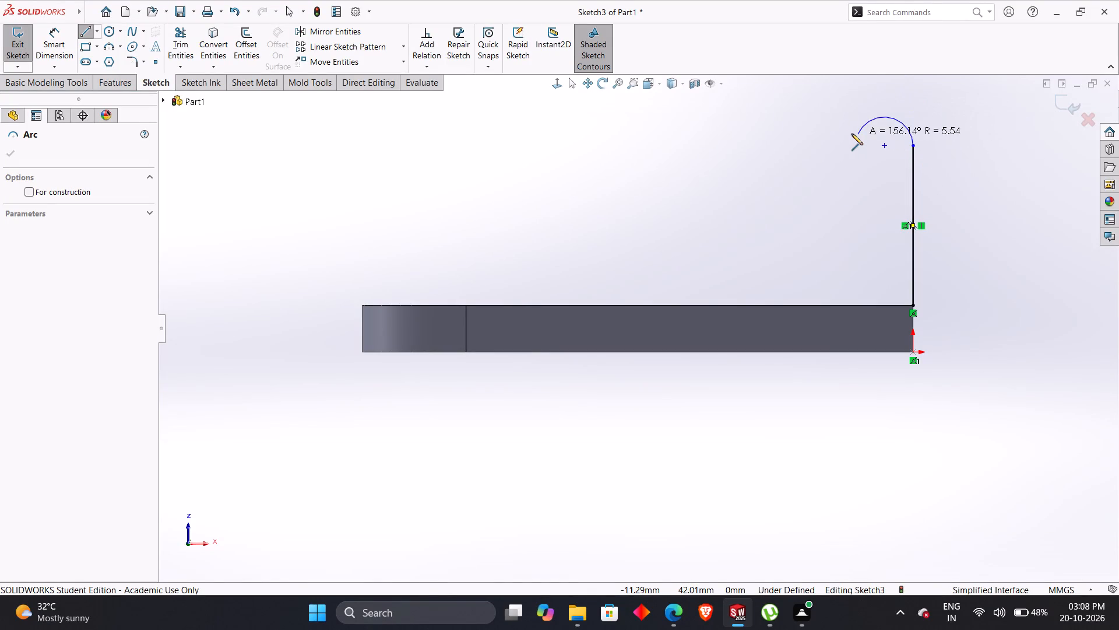
Close the lug profile with a tangent arc of about 12 mm radius, a second vertical line and a base line along the plate's top edge.
click(790, 143)
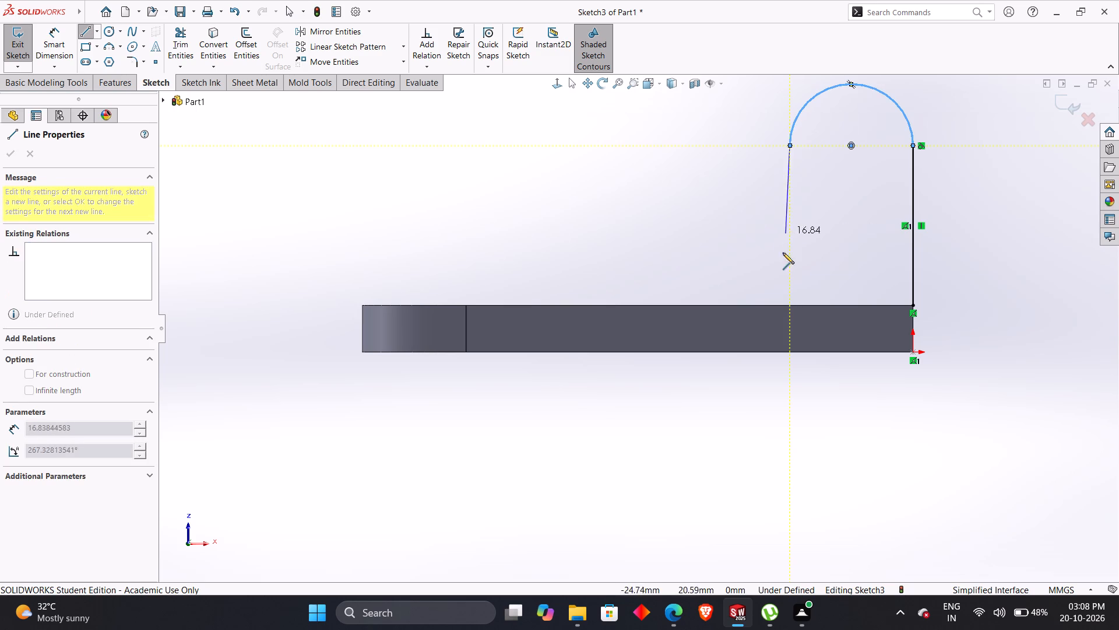
click(788, 306)
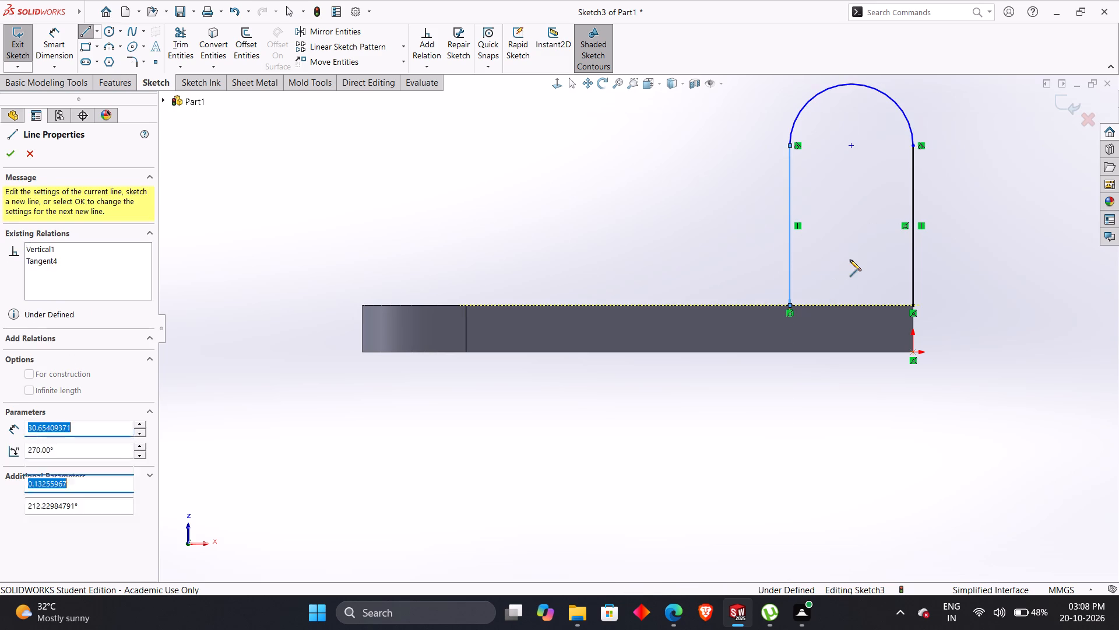
click(912, 305)
key(Escape)
key(Escape)
key(Escape)
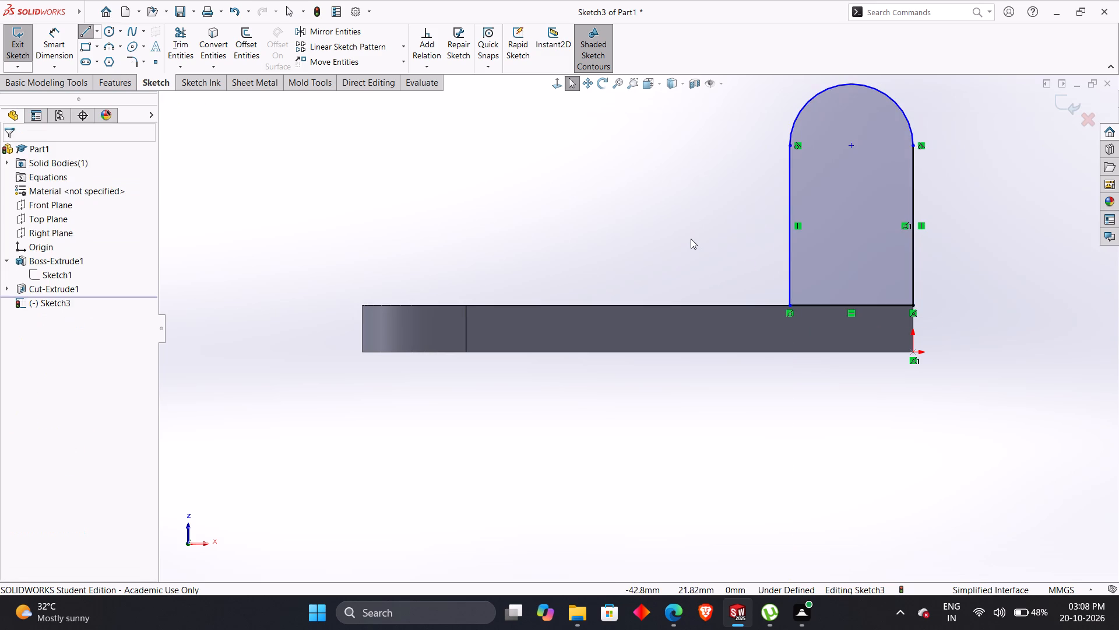
Check the lug's side view in the PDF drawing and dimension the lug's top arc with a 35 mm radius.
key(alt+Tab)
key(alt+Tab)
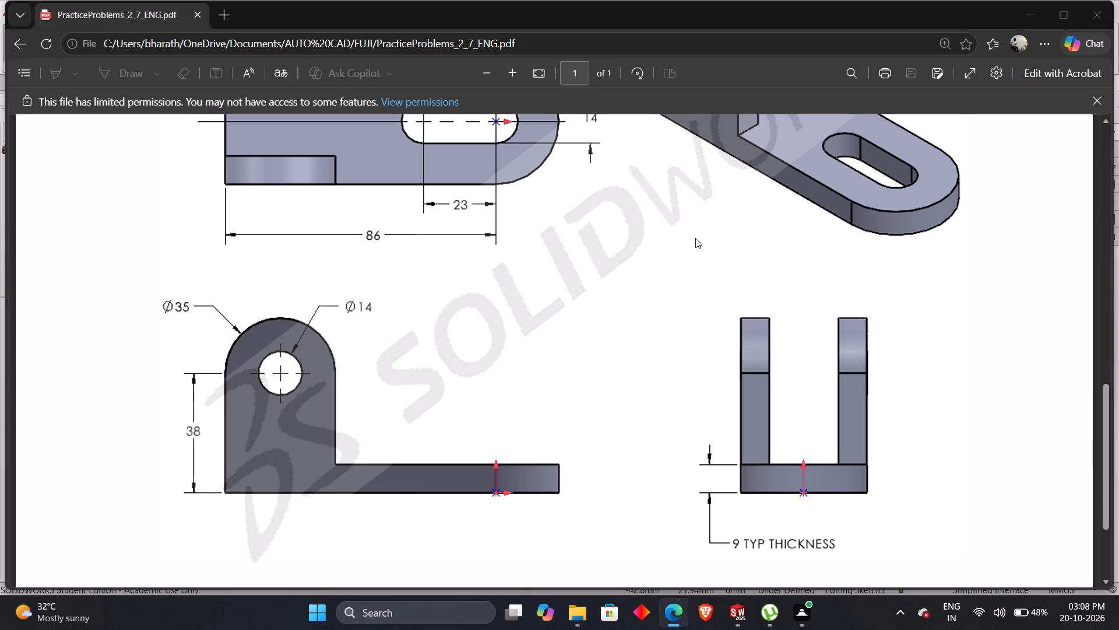
right_drag(696, 238, 720, 129)
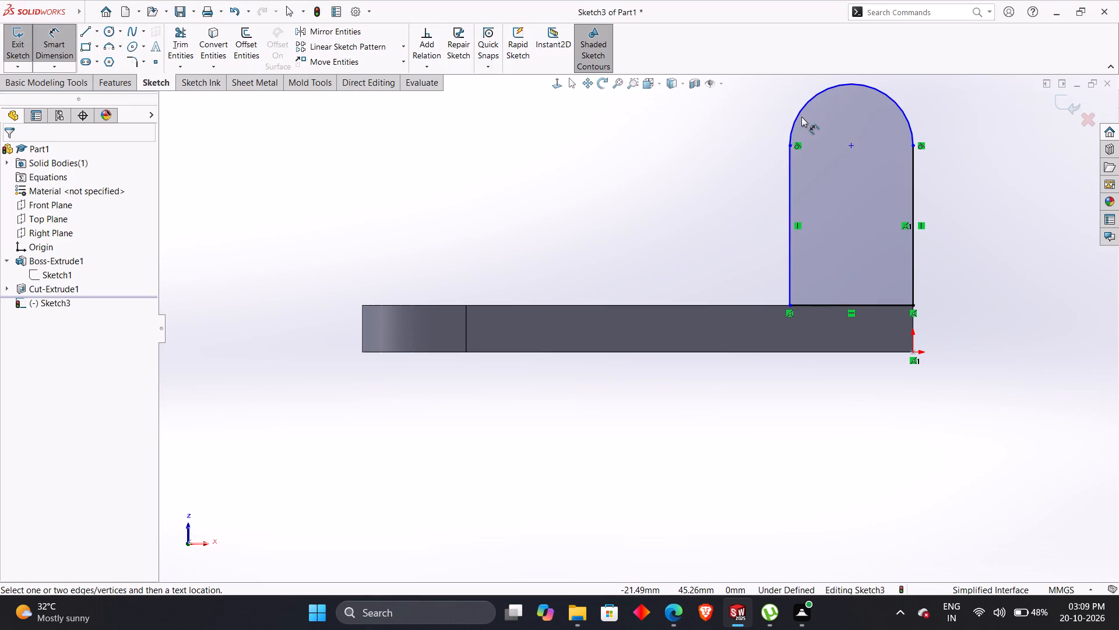
click(796, 116)
click(729, 132)
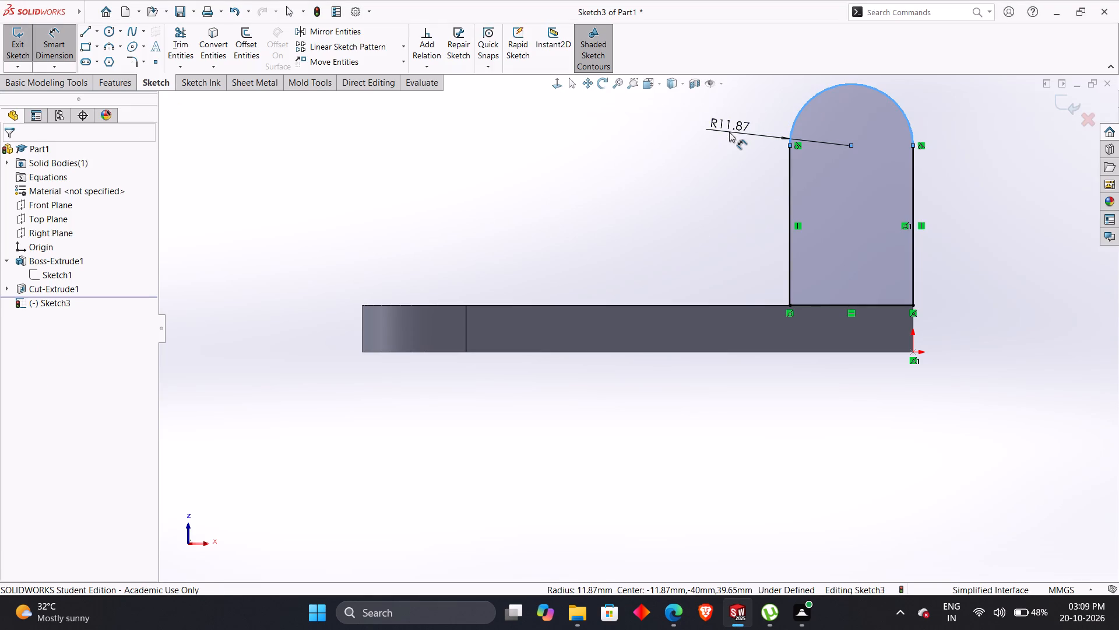
text(35)
key(Return)
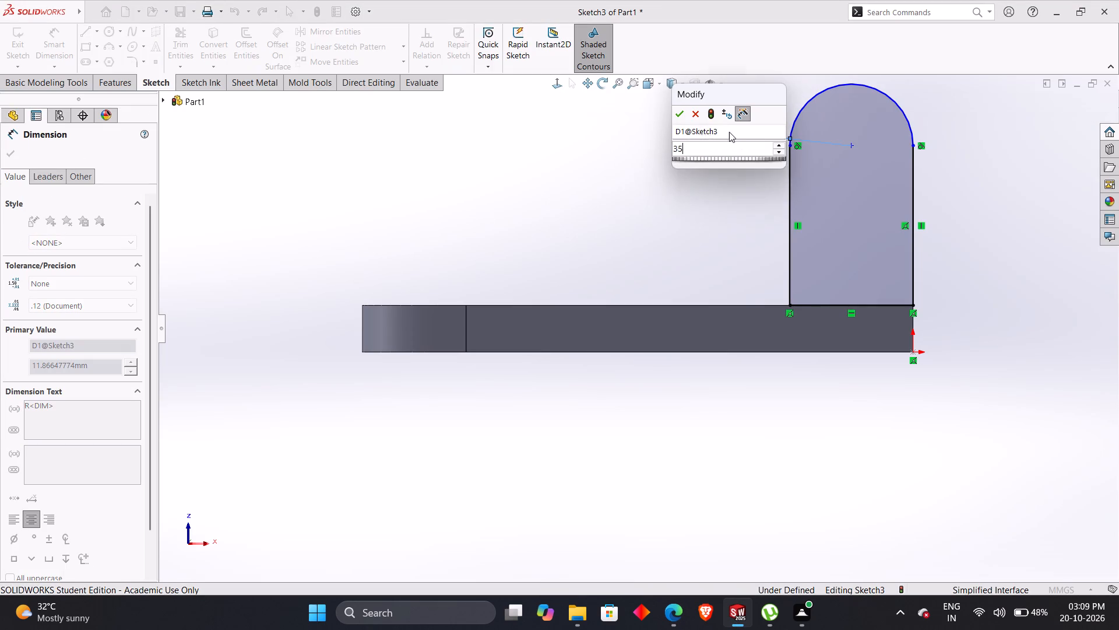
click(476, 184)
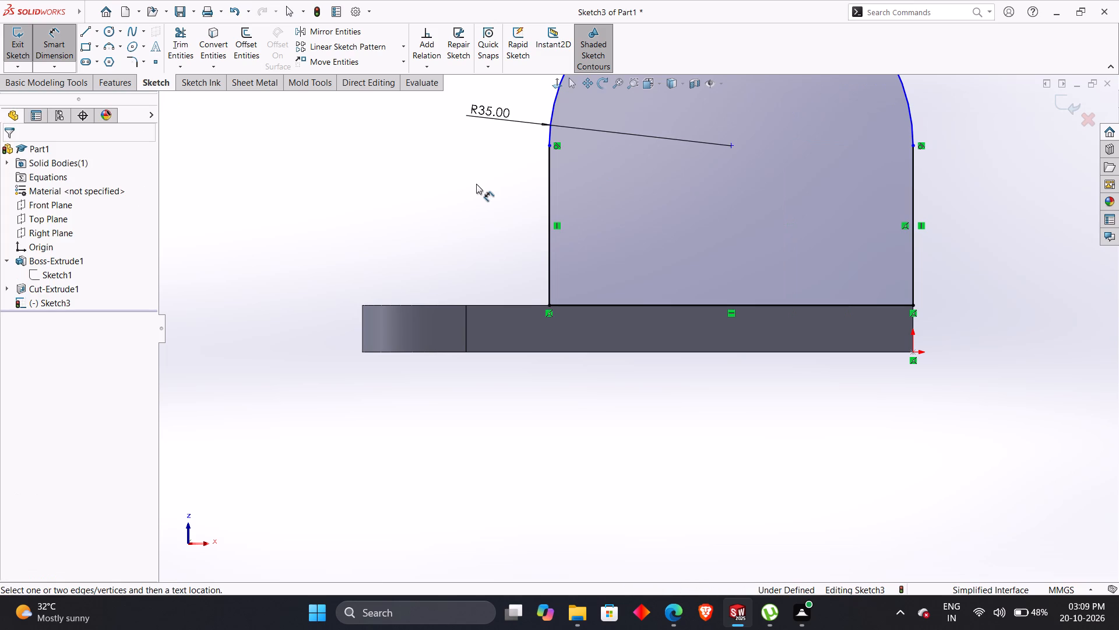
Recheck the arc size in the PDF drawing and set the lug arc's radius to 35/2 mm.
key(alt+Tab)
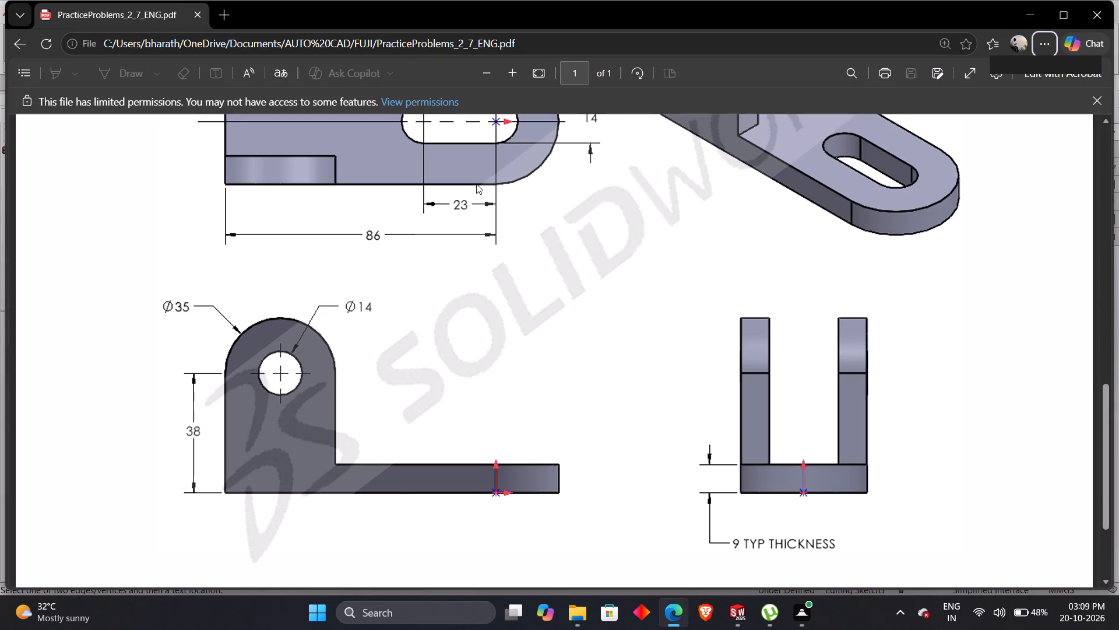
key(alt+Tab)
click(487, 113)
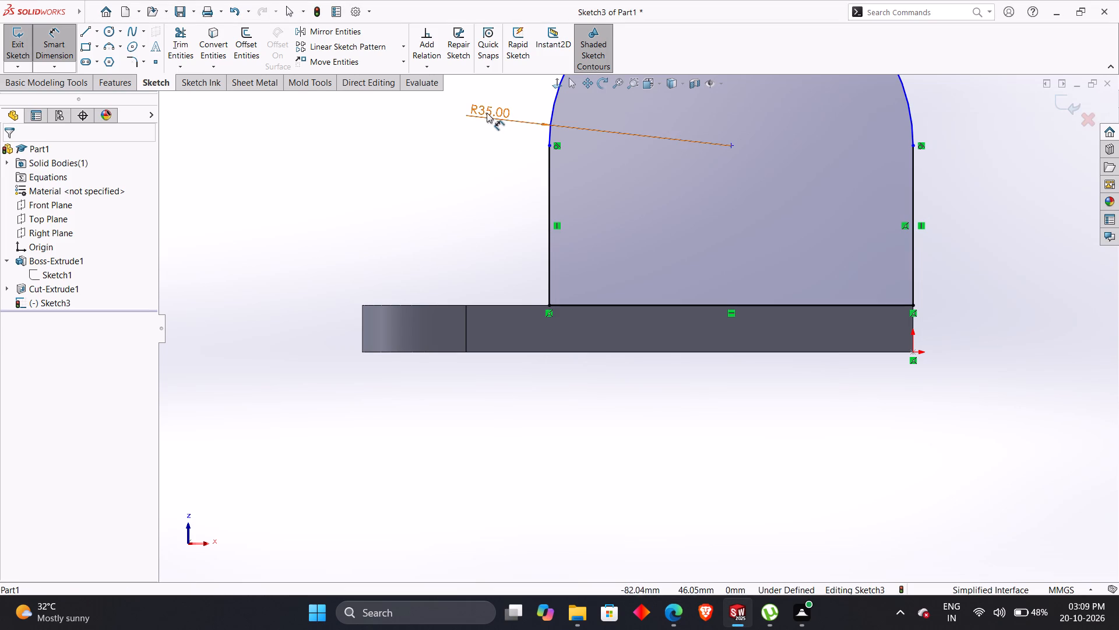
click(487, 113)
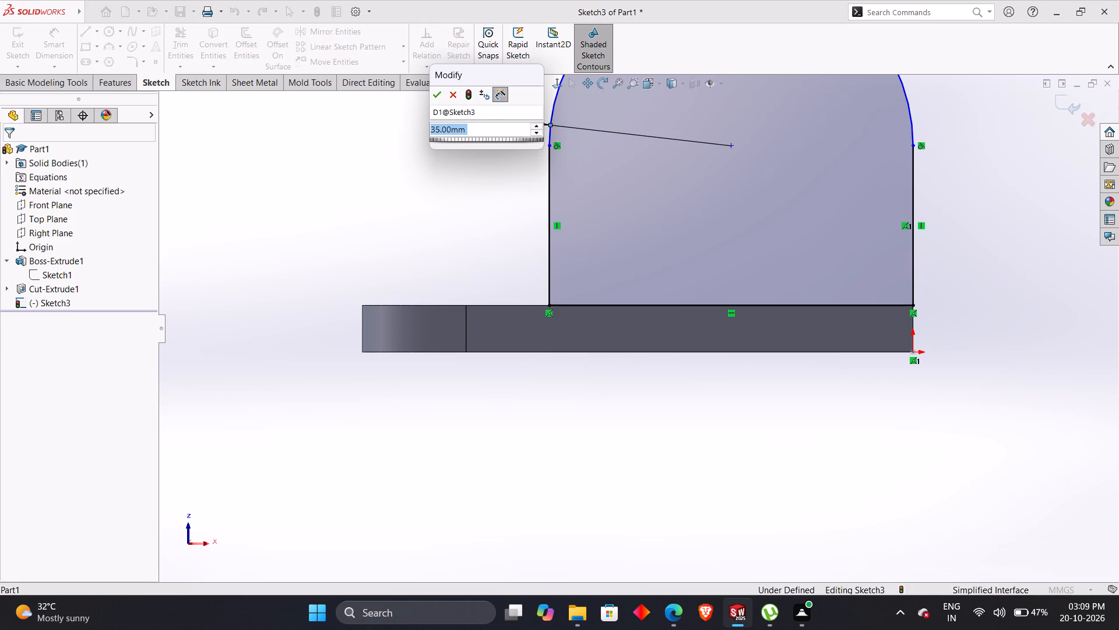
text(35/2)
key(Return)
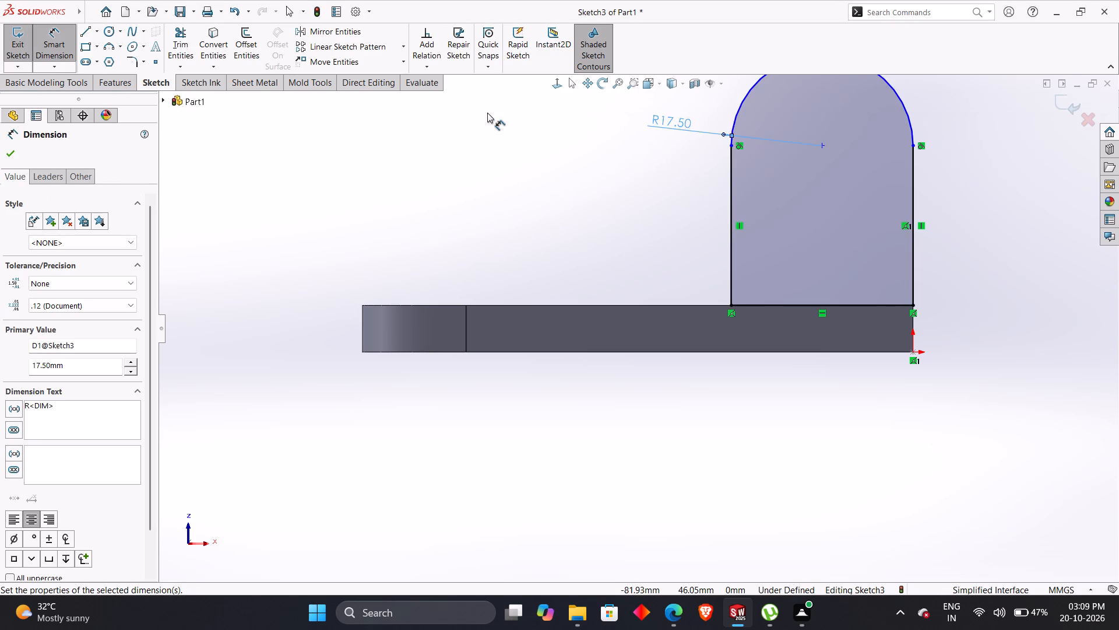
Dimension the height from the plate's bottom edge to the lug arc's centre at 38 mm, as in the PDF drawing.
key(alt+Tab)
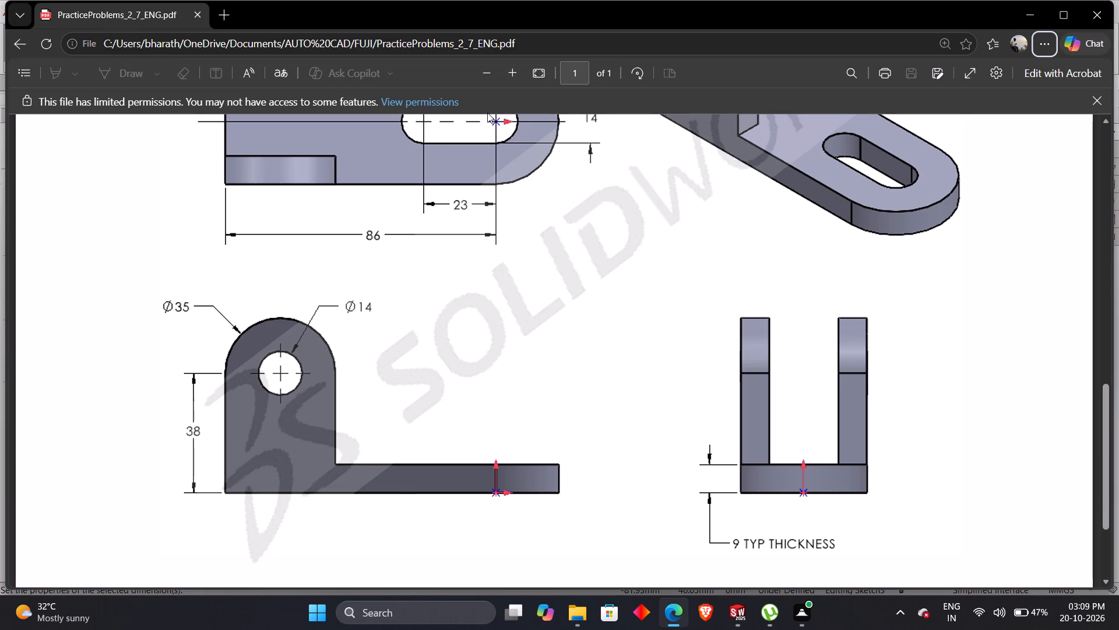
key(alt+Tab)
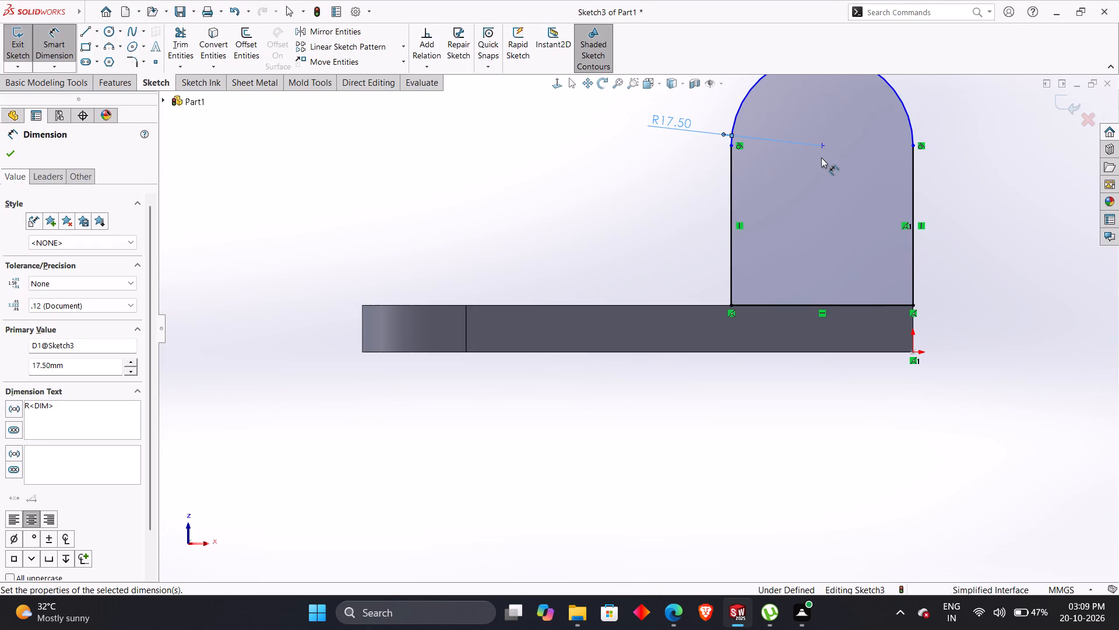
click(822, 149)
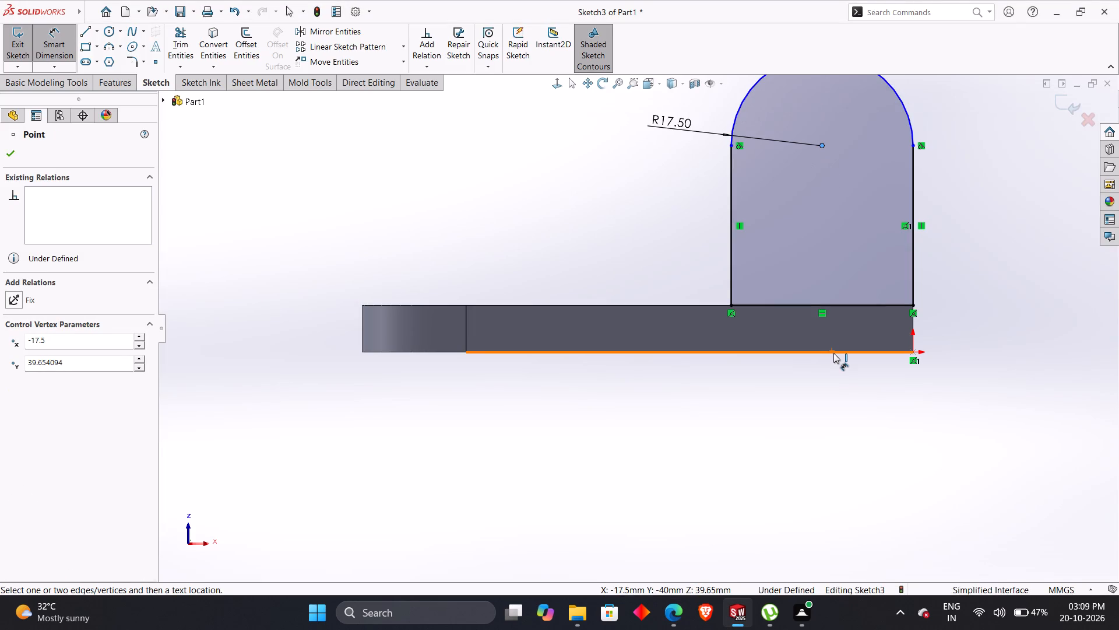
click(833, 353)
click(1018, 269)
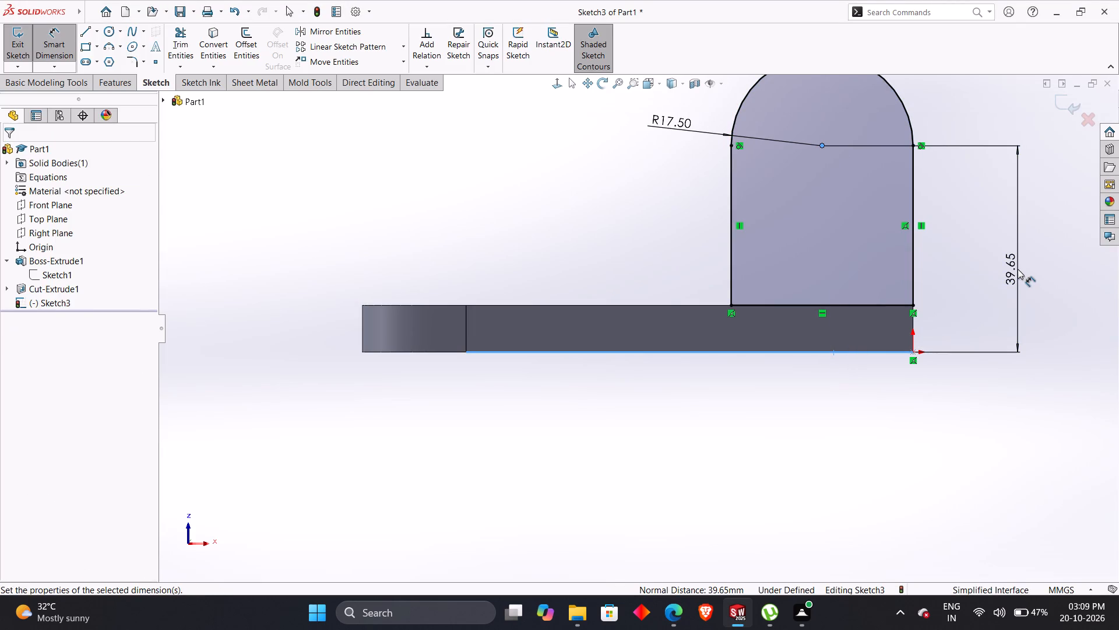
text(38)
key(Return)
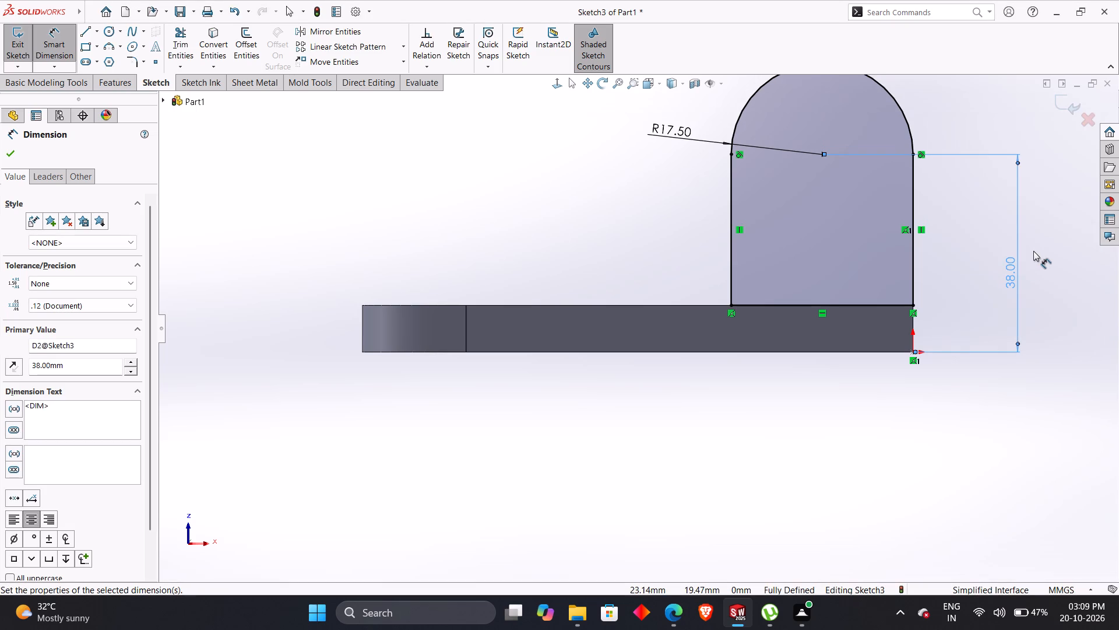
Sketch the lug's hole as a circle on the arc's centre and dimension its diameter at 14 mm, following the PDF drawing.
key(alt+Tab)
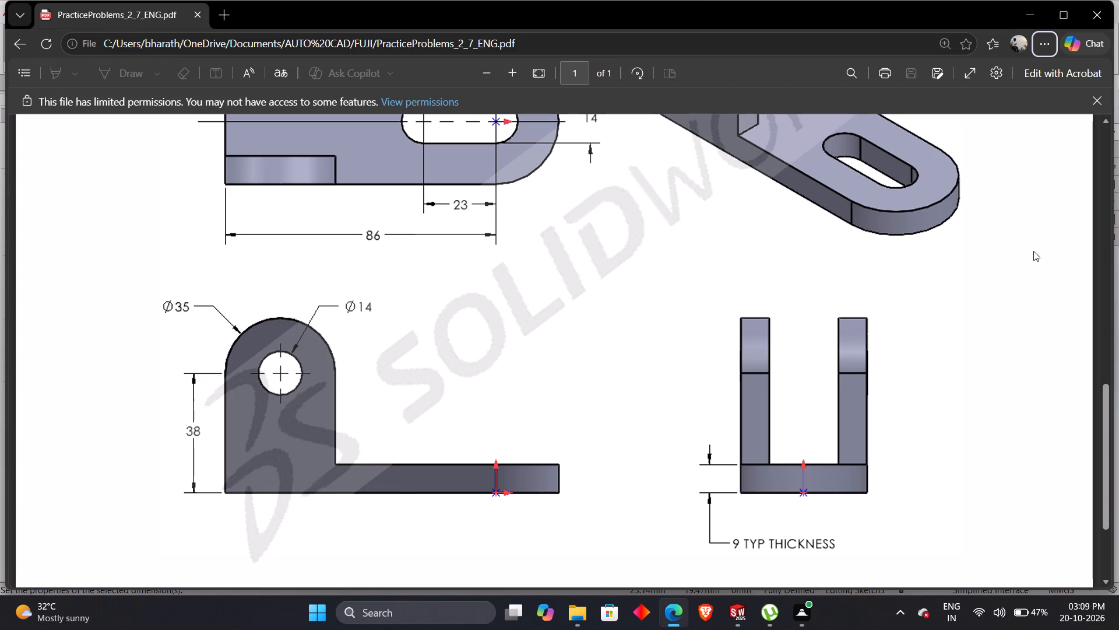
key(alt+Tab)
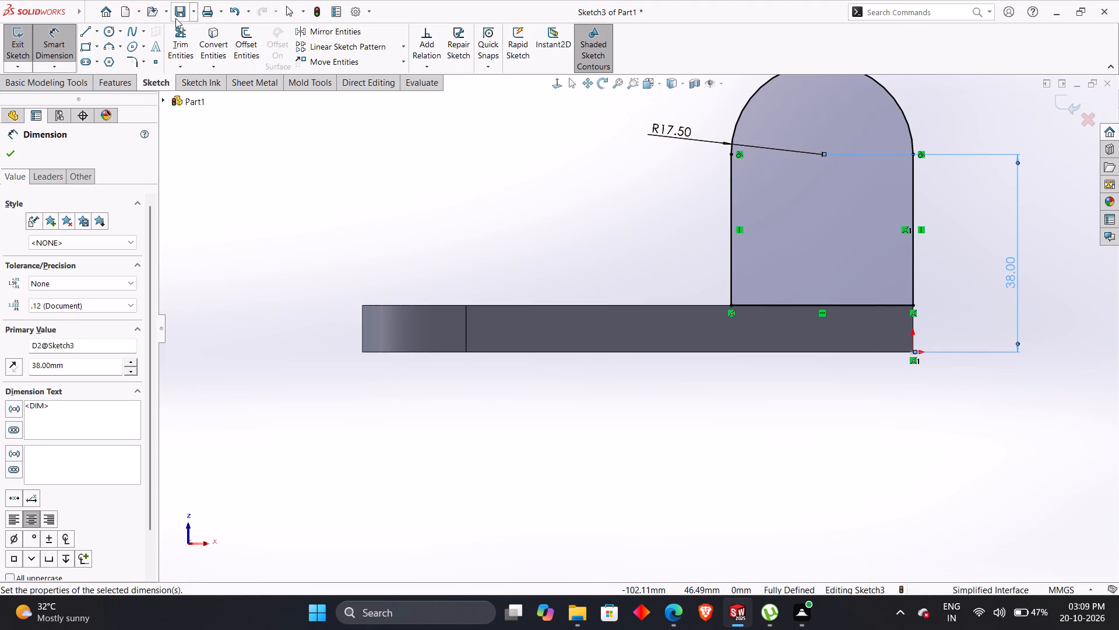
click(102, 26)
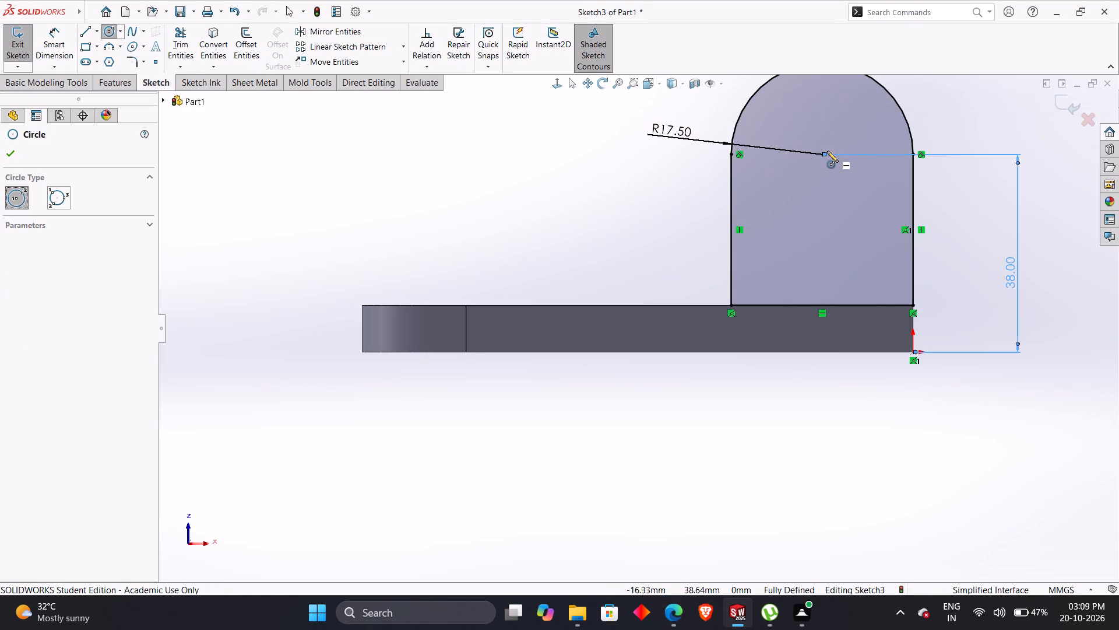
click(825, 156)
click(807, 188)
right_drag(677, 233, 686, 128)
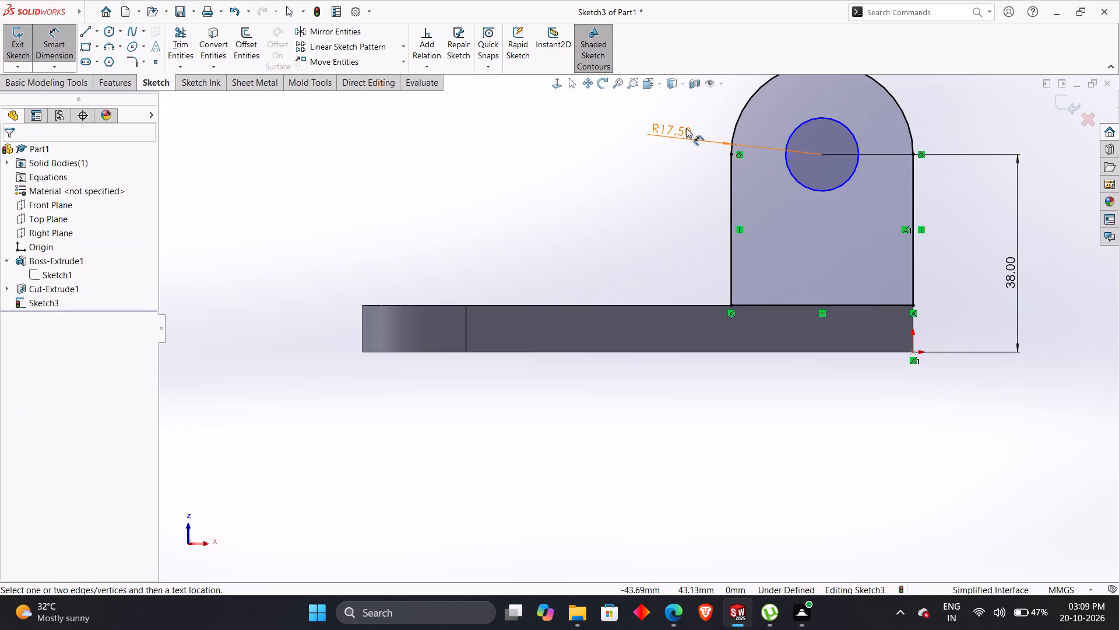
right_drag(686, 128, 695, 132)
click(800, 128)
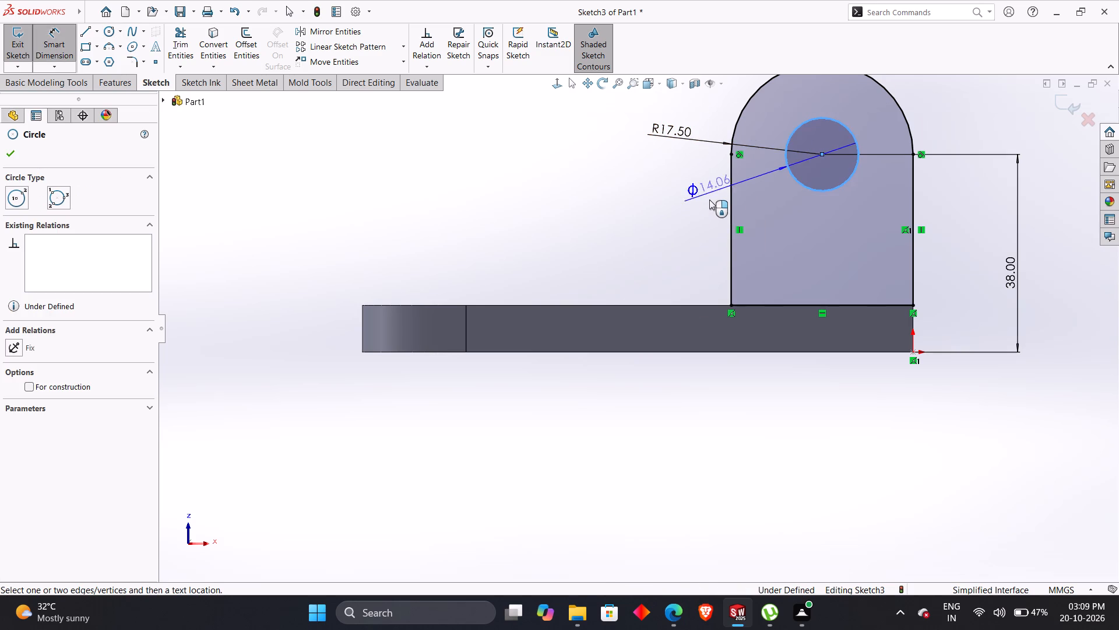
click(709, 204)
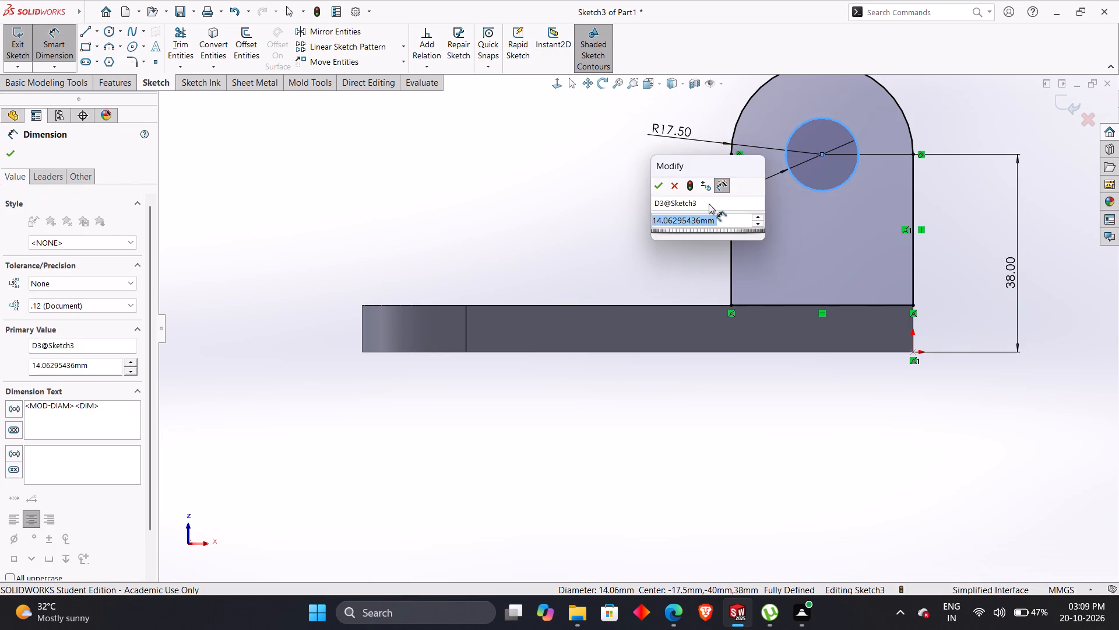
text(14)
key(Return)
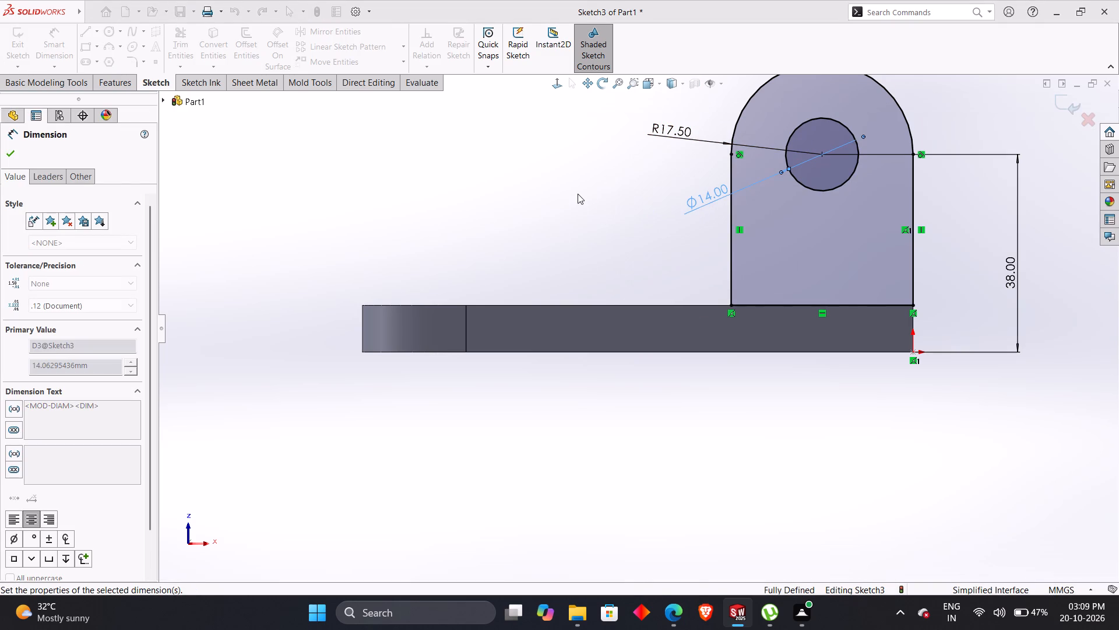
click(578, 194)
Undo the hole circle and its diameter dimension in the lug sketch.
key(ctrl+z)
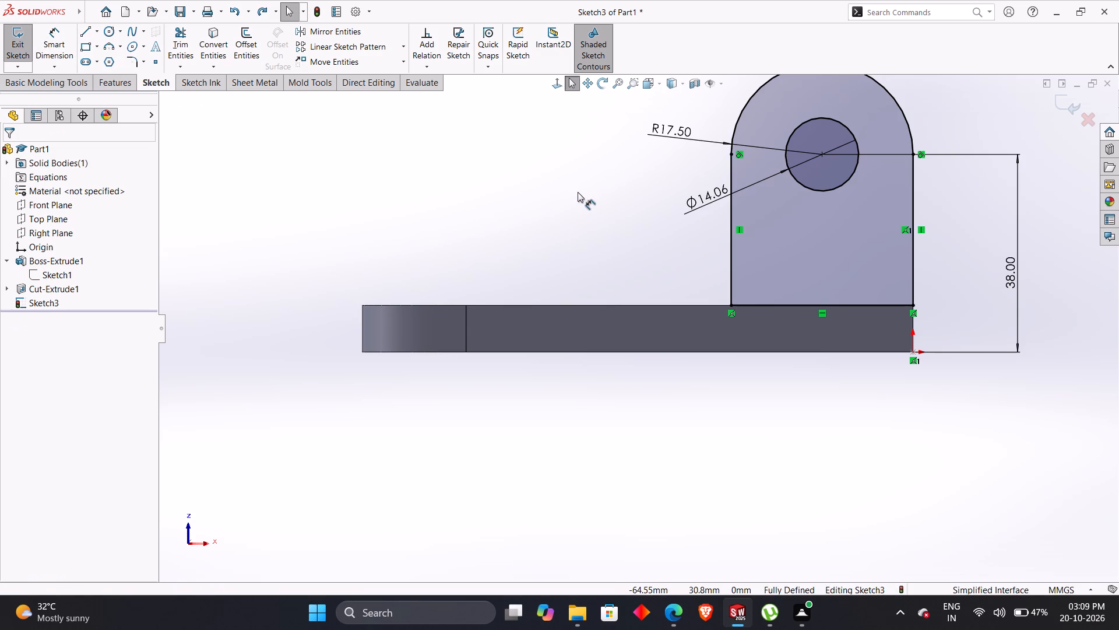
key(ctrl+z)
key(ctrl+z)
Recheck the PDF drawing and extrude the lug sketch 9 mm, with the direction reversed inward over the base plate.
middle_drag(579, 192, 579, 192)
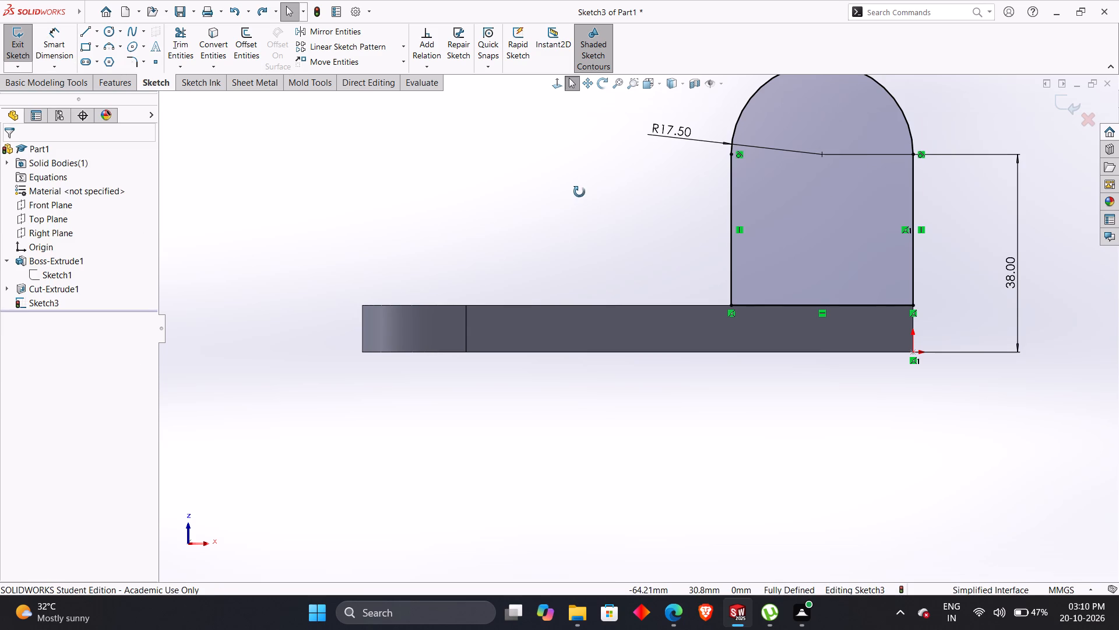
middle_drag(579, 192, 656, 316)
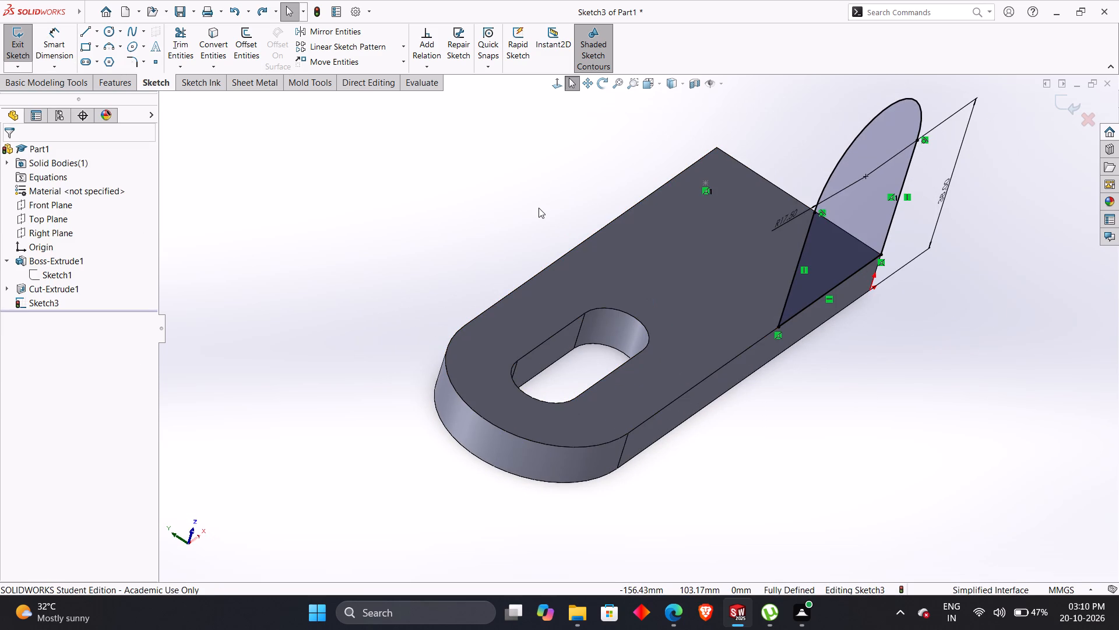
key(alt+Tab)
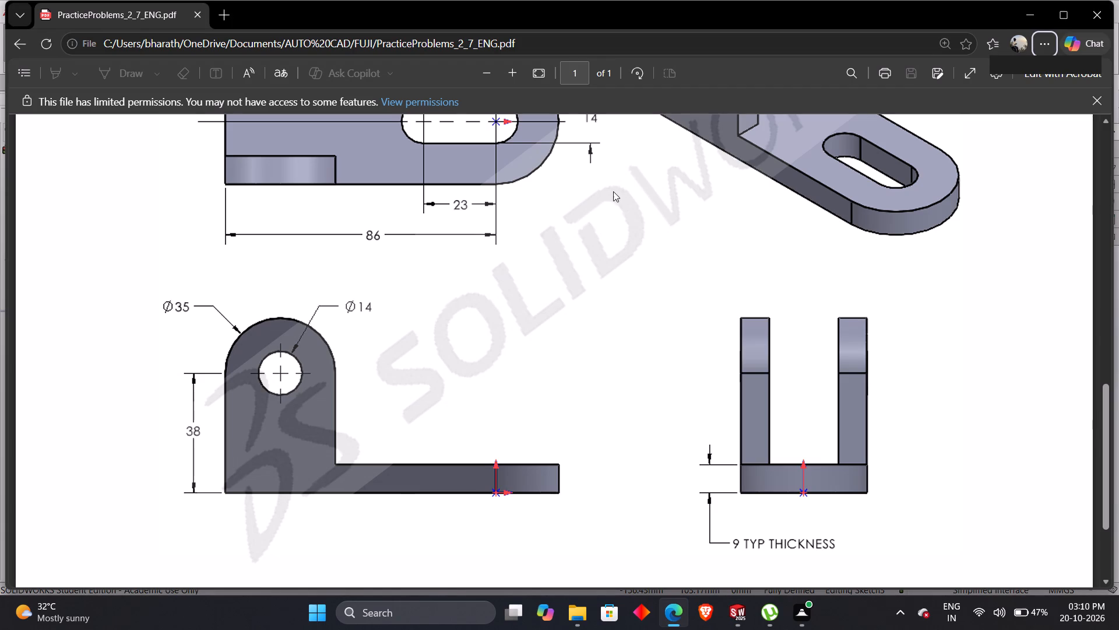
scroll(593, 275, up, 3)
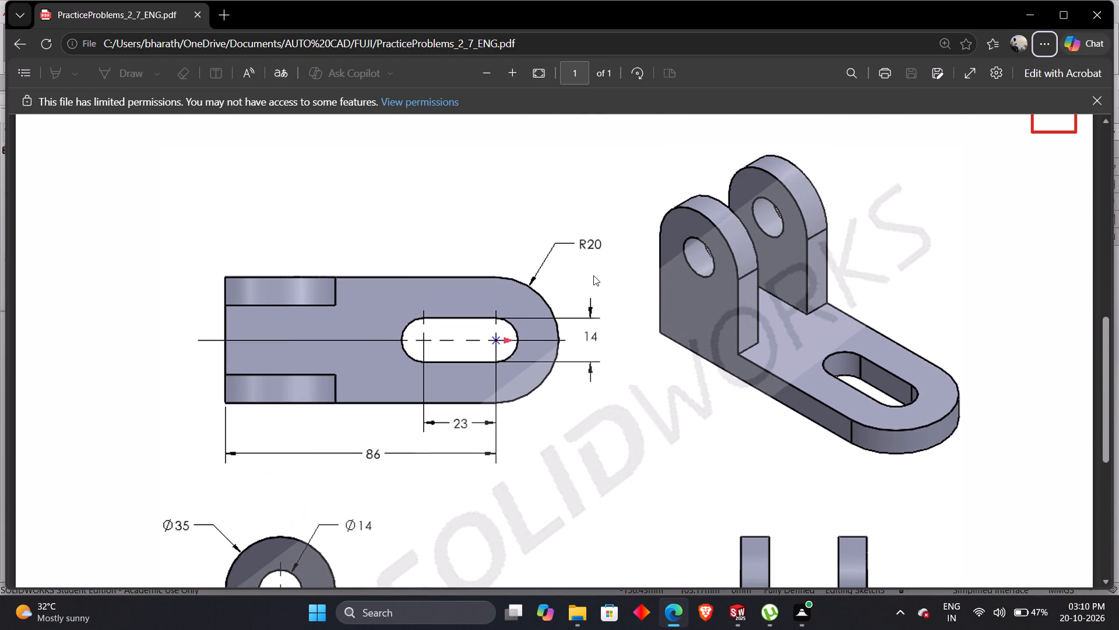
scroll(593, 275, down, 1)
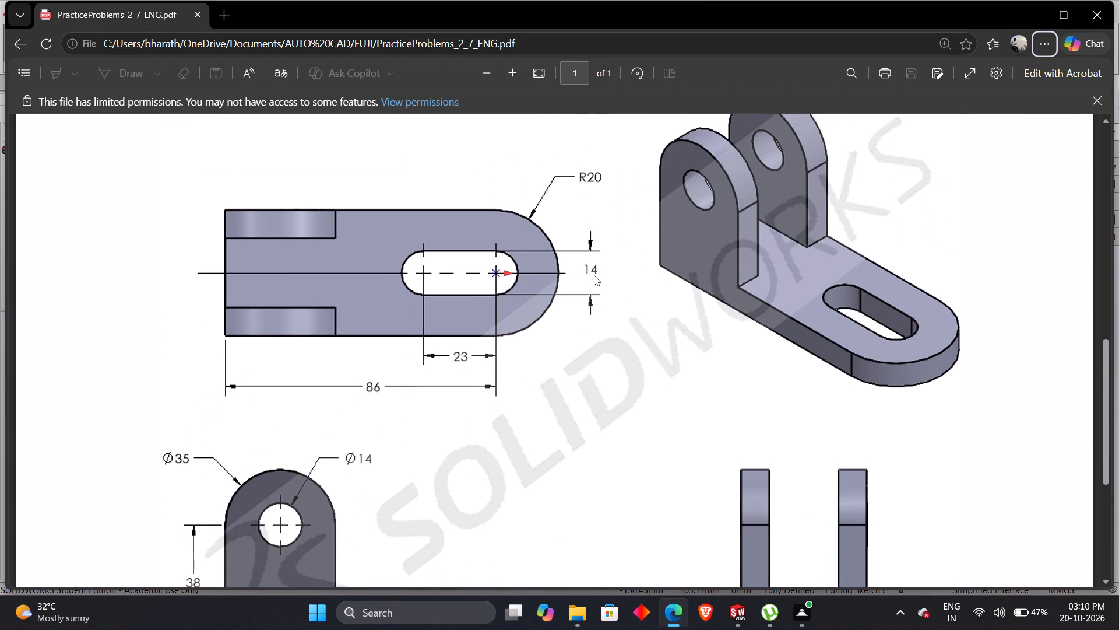
key(alt+Tab)
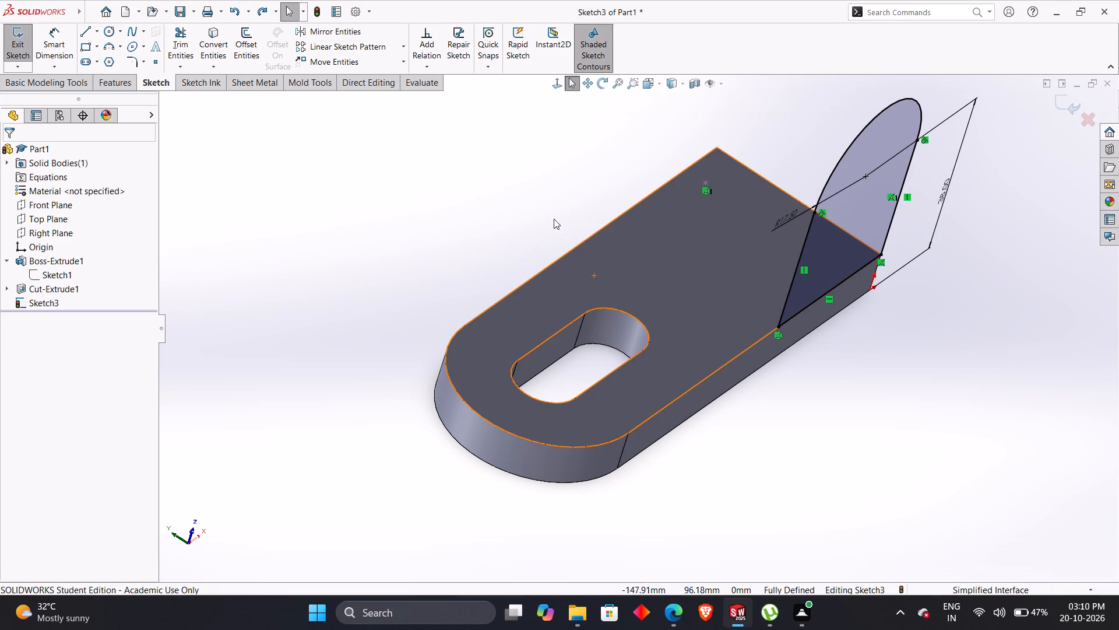
key(shift+e)
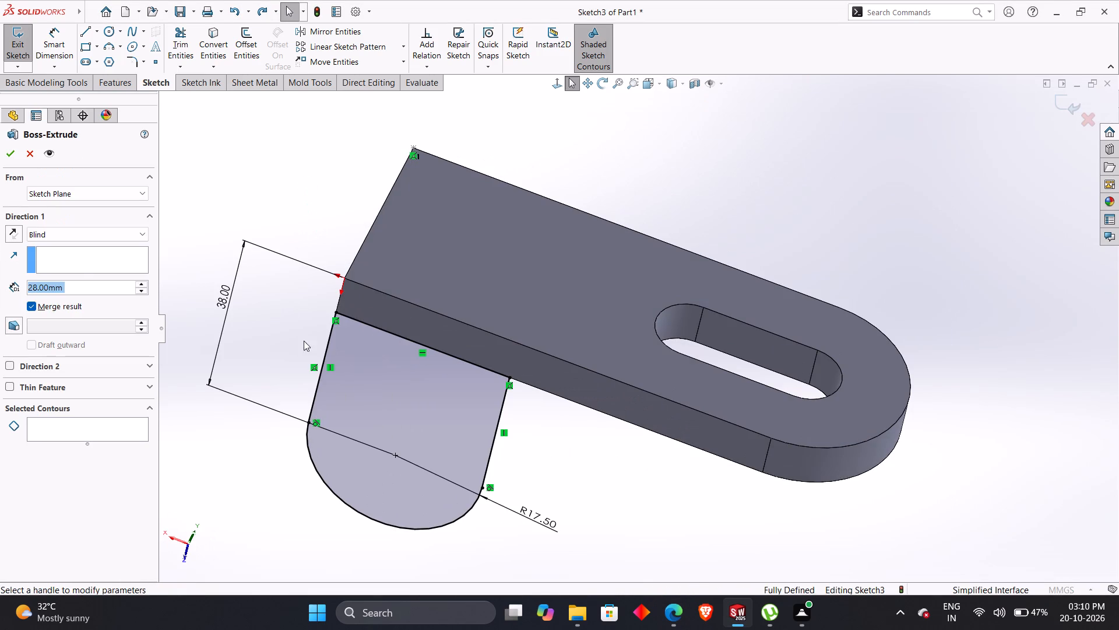
click(121, 283)
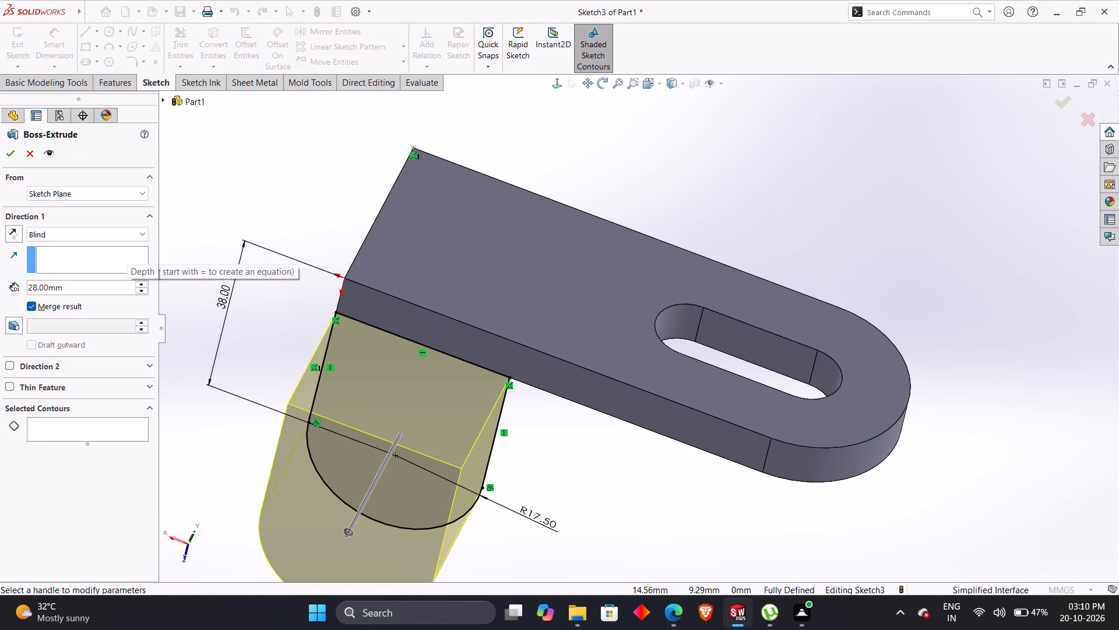
drag(121, 283, 16, 286)
key(9)
key(Return)
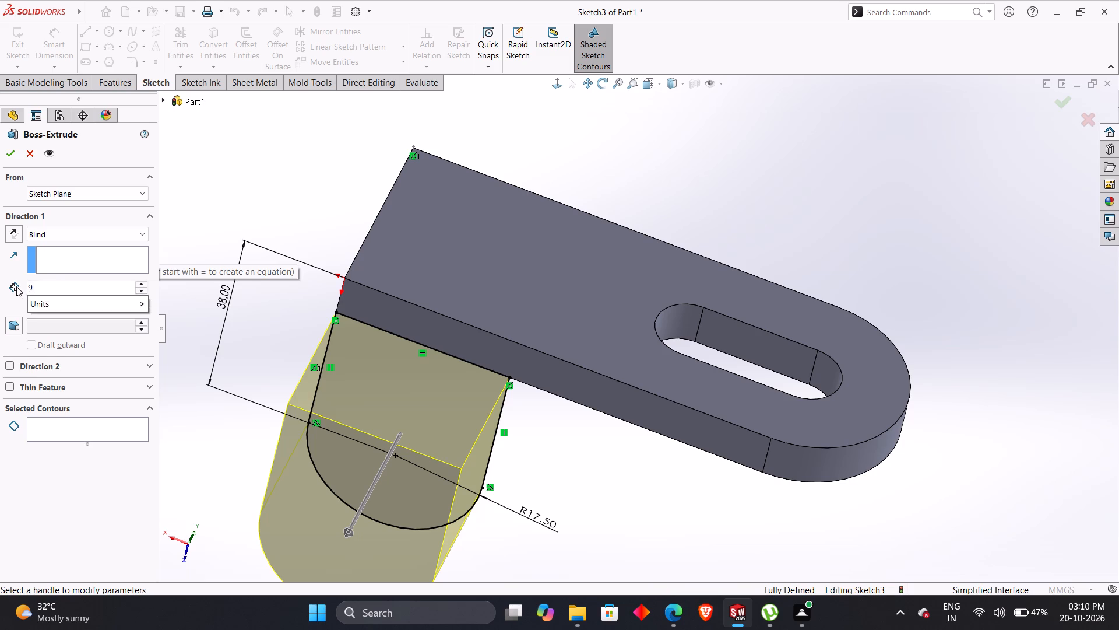
middle_drag(370, 365, 527, 145)
middle_drag(513, 286, 522, 197)
click(11, 232)
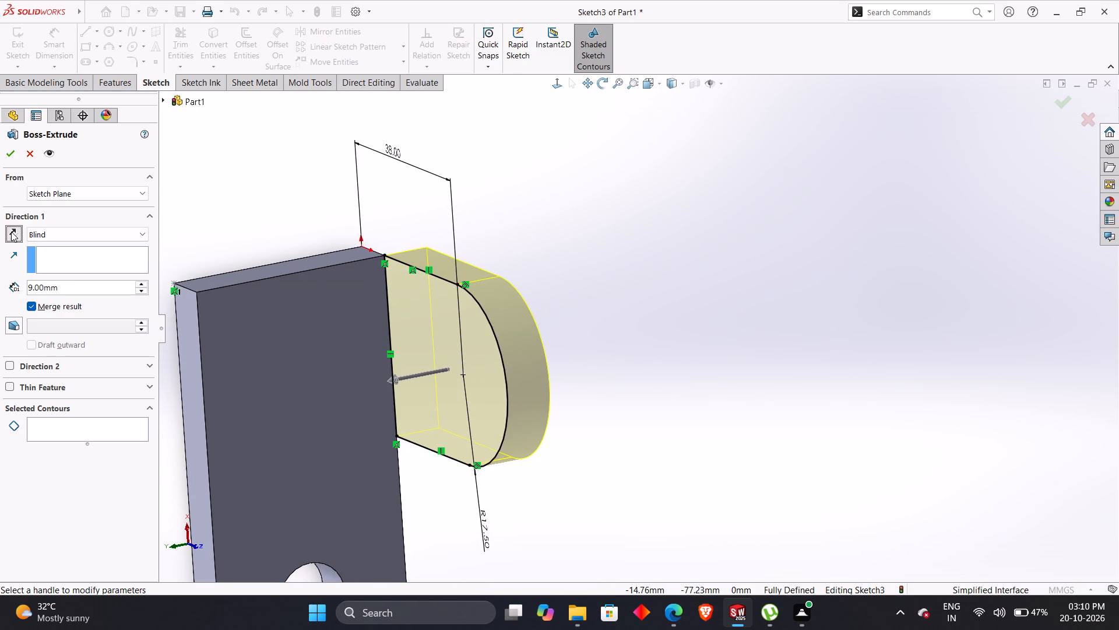
click(9, 153)
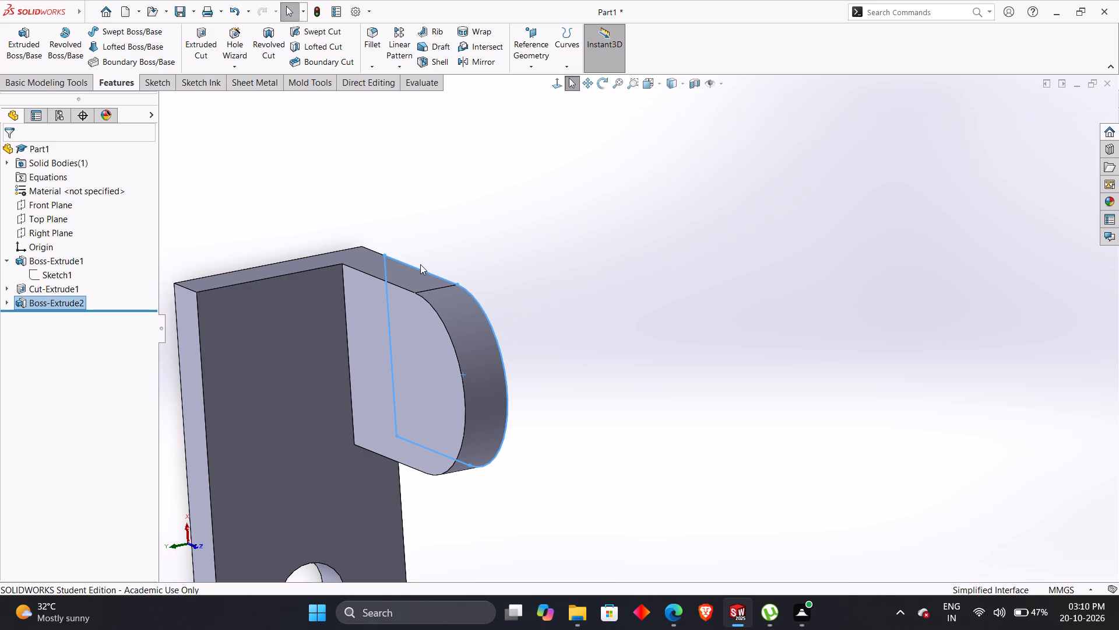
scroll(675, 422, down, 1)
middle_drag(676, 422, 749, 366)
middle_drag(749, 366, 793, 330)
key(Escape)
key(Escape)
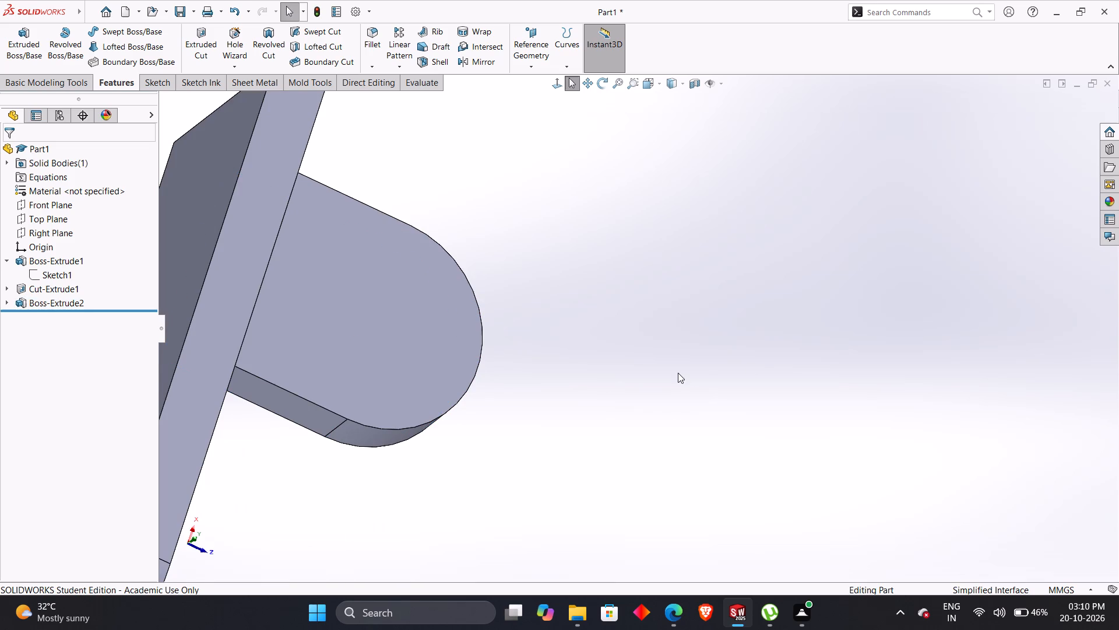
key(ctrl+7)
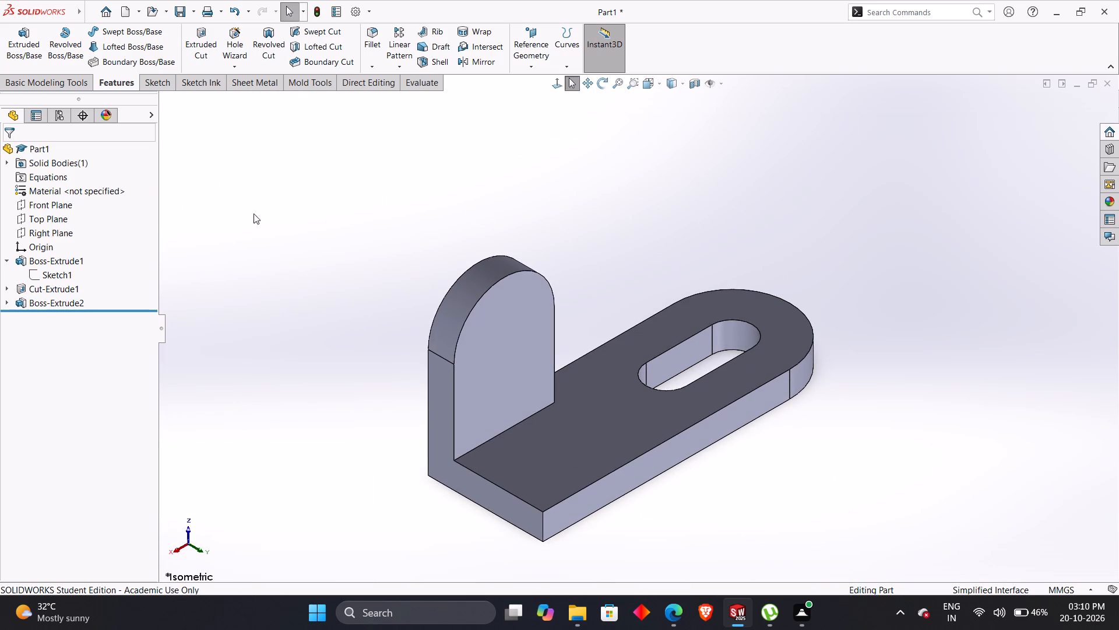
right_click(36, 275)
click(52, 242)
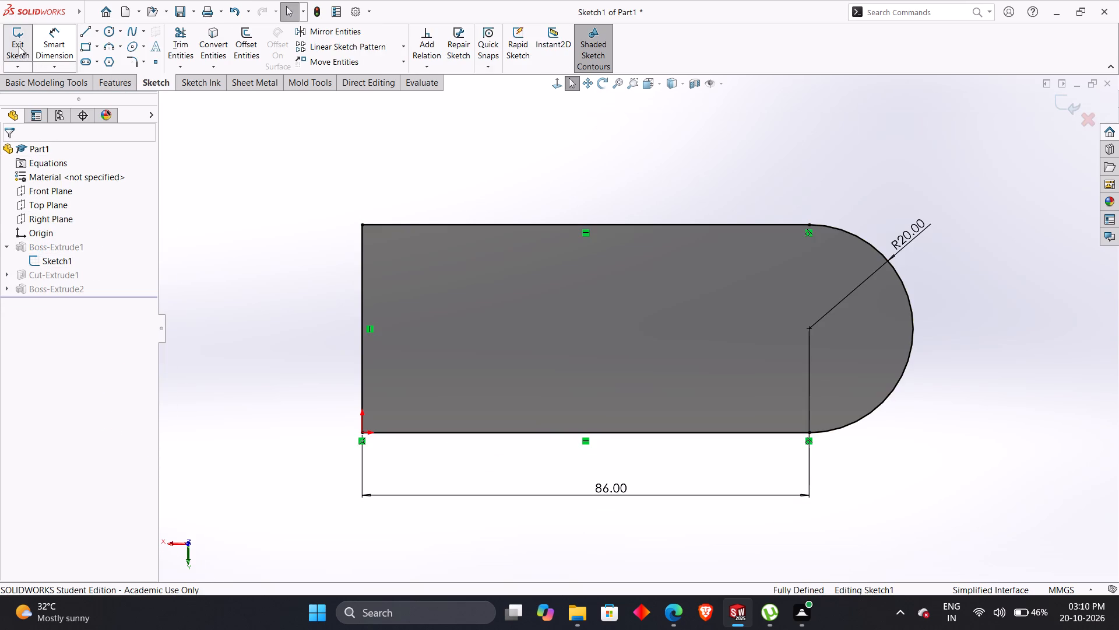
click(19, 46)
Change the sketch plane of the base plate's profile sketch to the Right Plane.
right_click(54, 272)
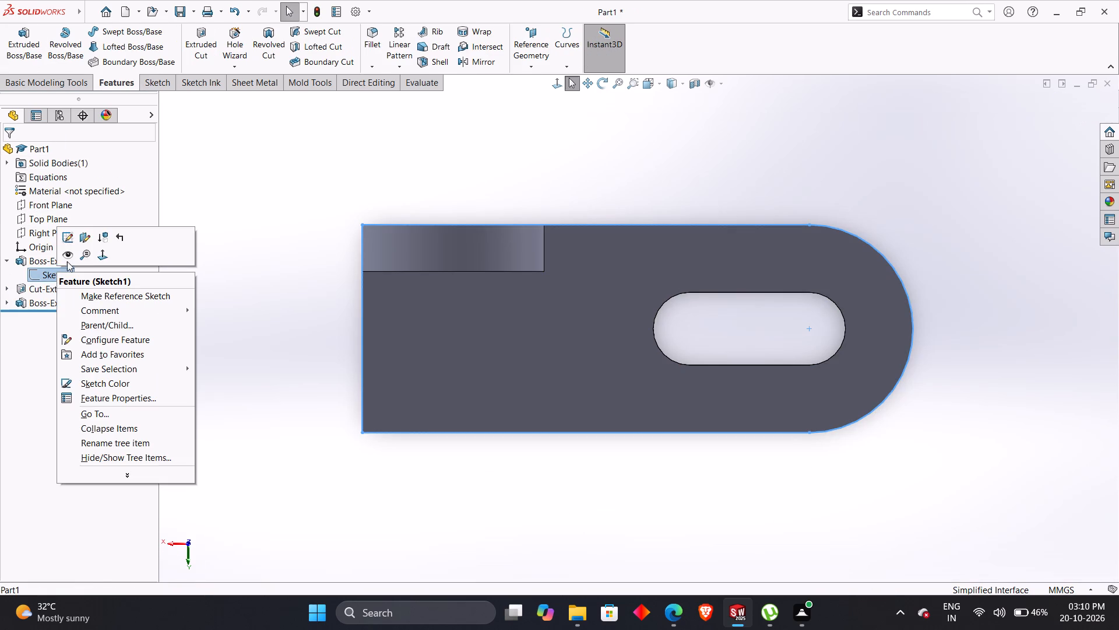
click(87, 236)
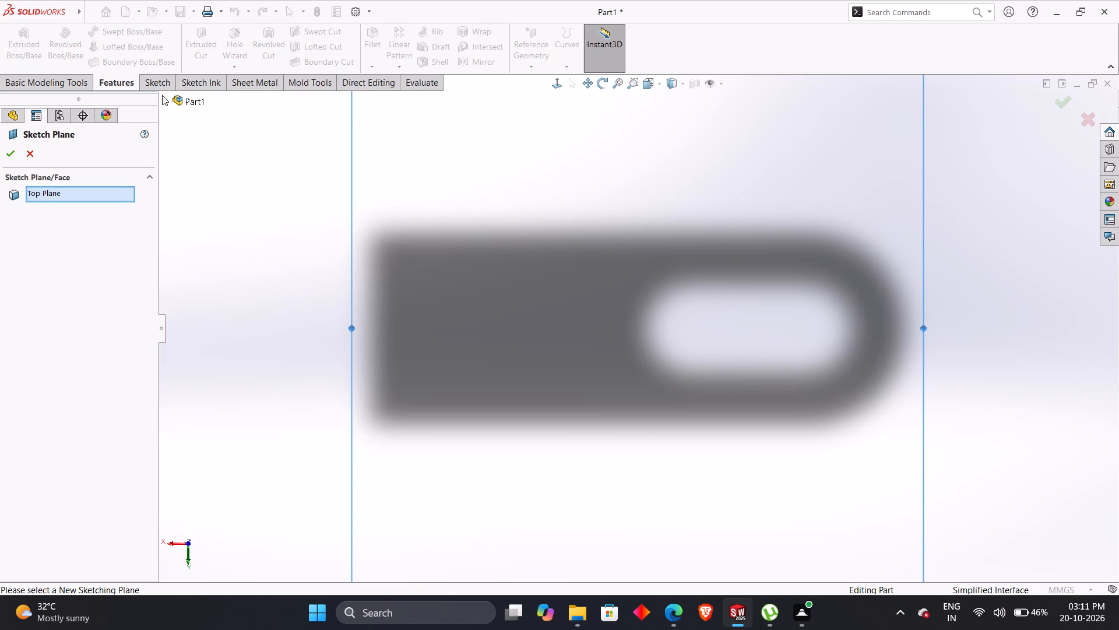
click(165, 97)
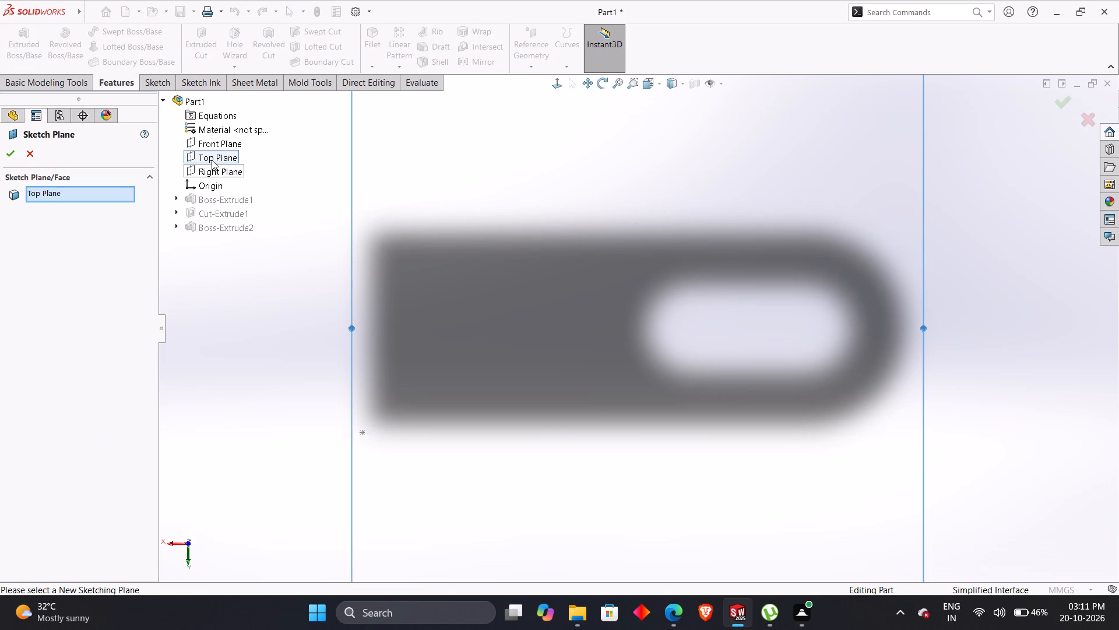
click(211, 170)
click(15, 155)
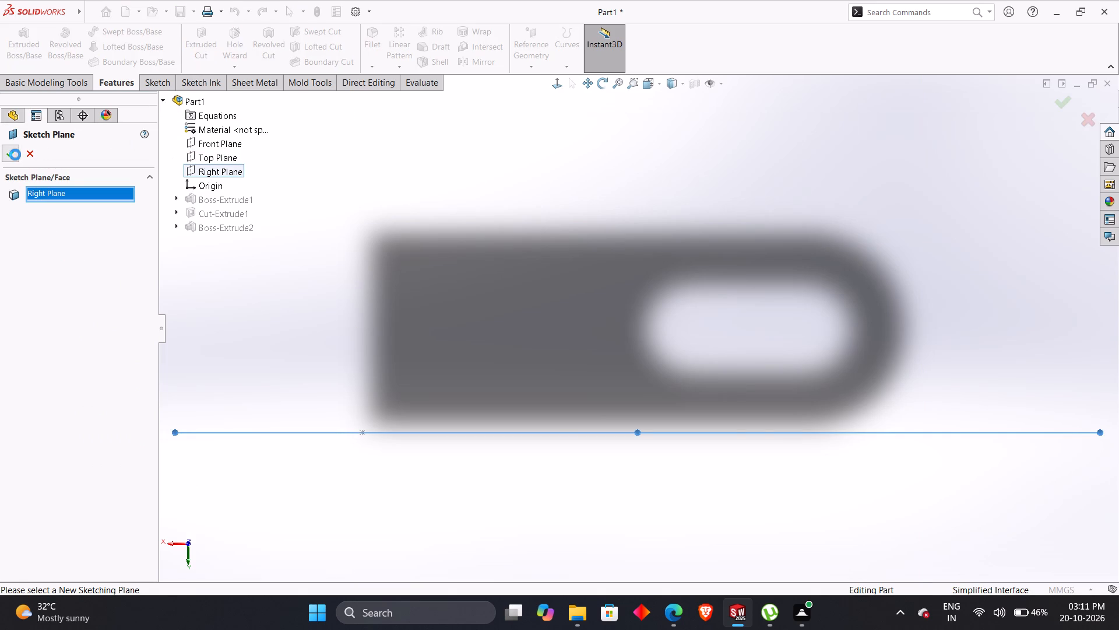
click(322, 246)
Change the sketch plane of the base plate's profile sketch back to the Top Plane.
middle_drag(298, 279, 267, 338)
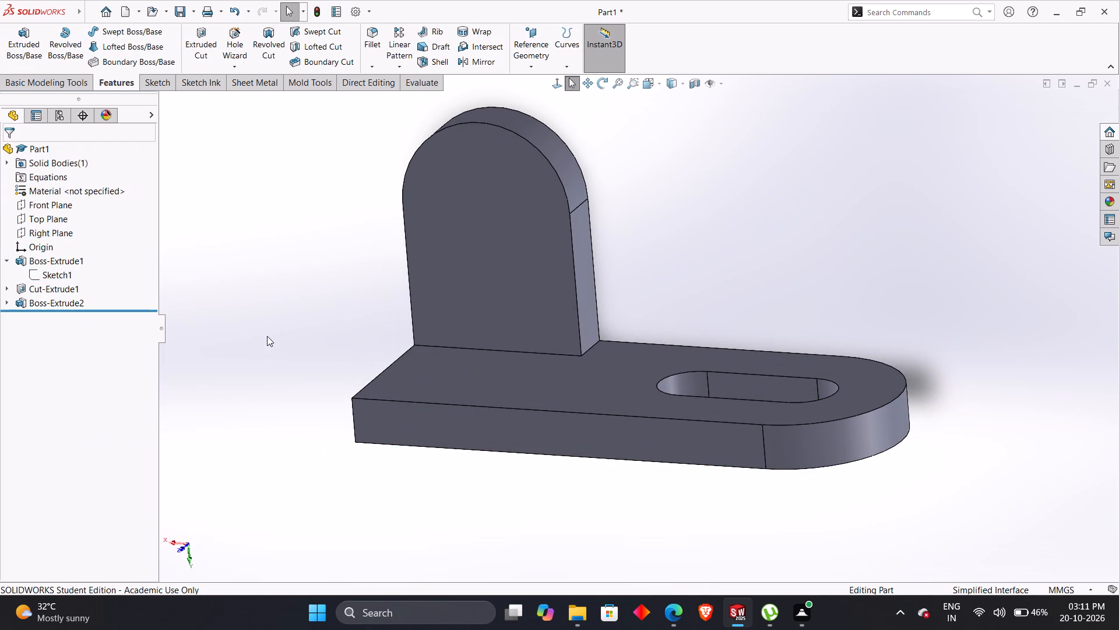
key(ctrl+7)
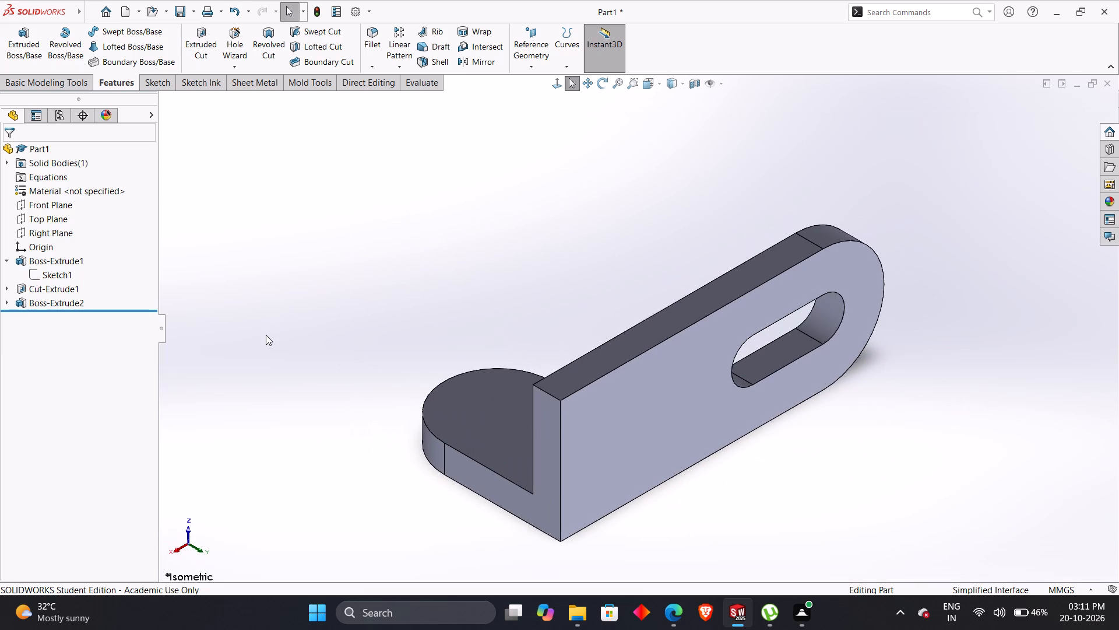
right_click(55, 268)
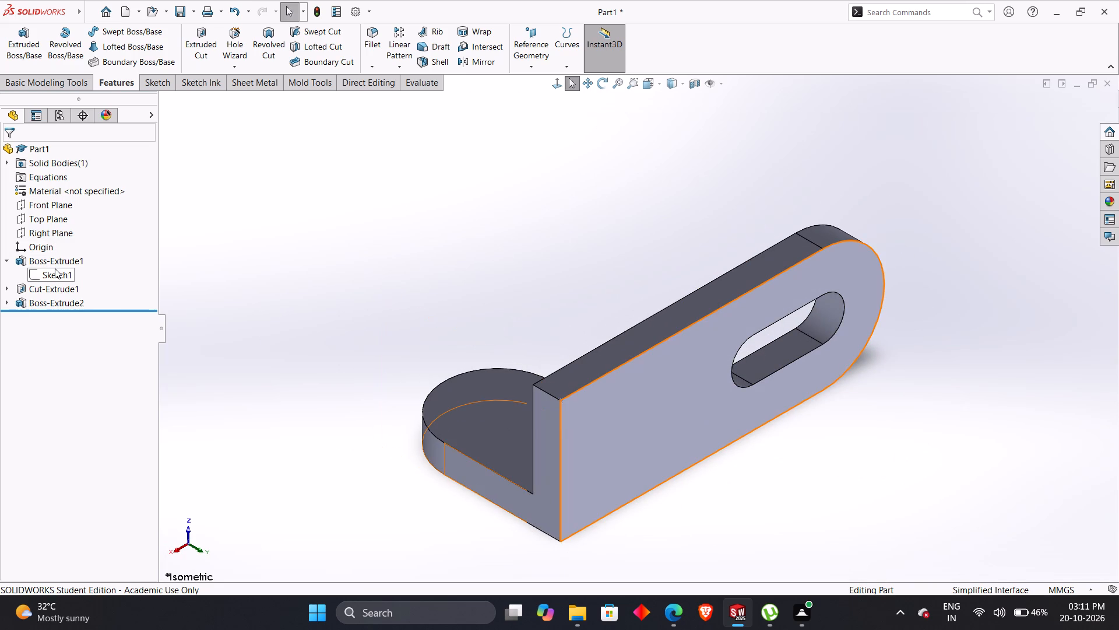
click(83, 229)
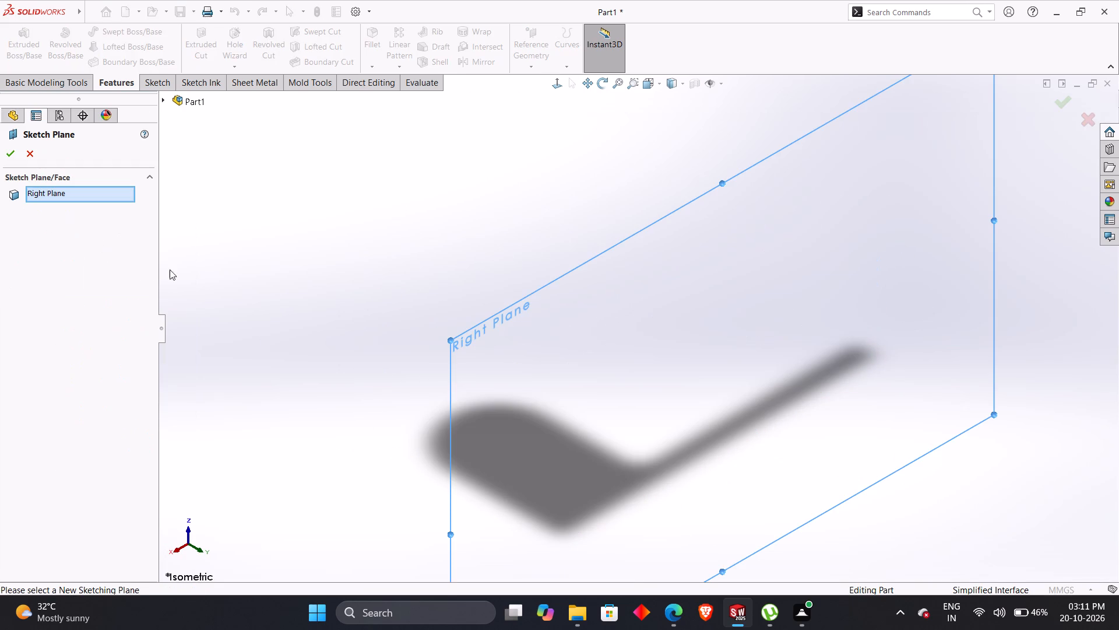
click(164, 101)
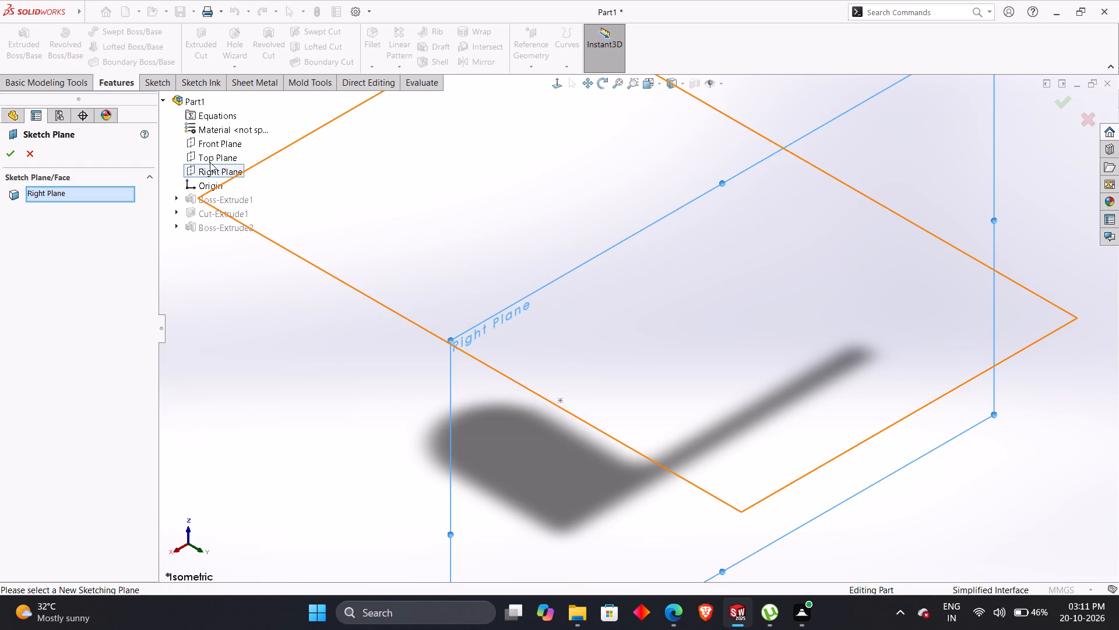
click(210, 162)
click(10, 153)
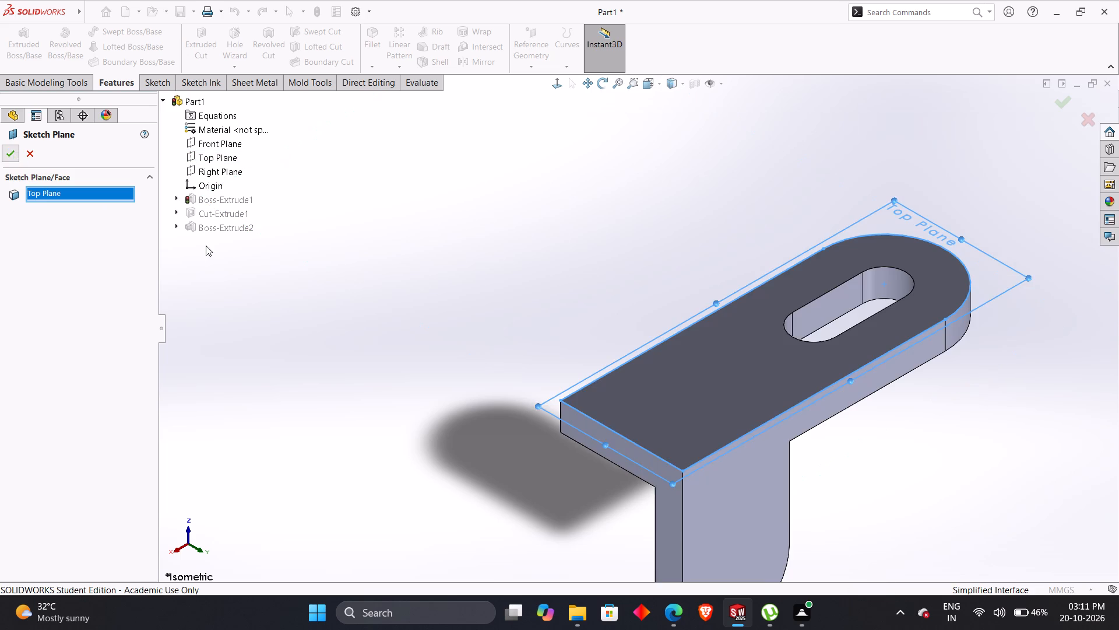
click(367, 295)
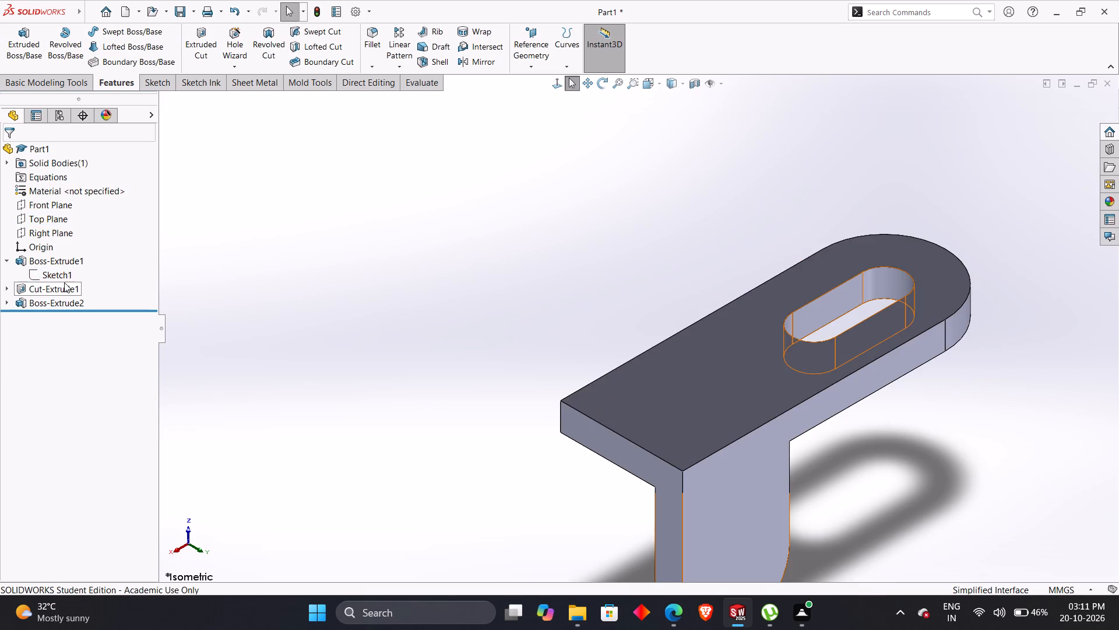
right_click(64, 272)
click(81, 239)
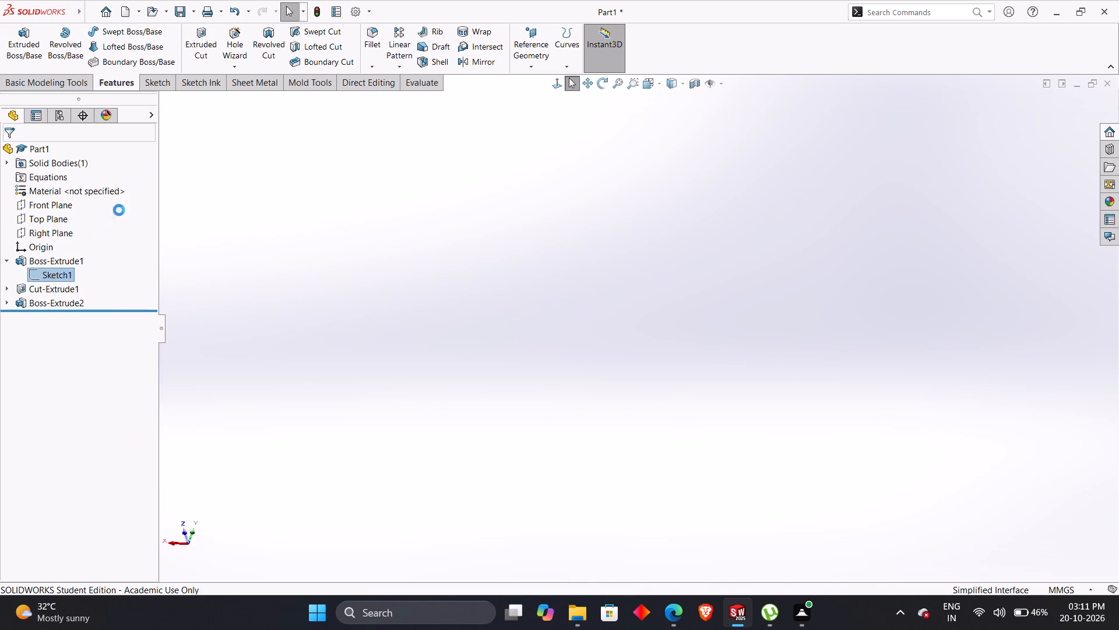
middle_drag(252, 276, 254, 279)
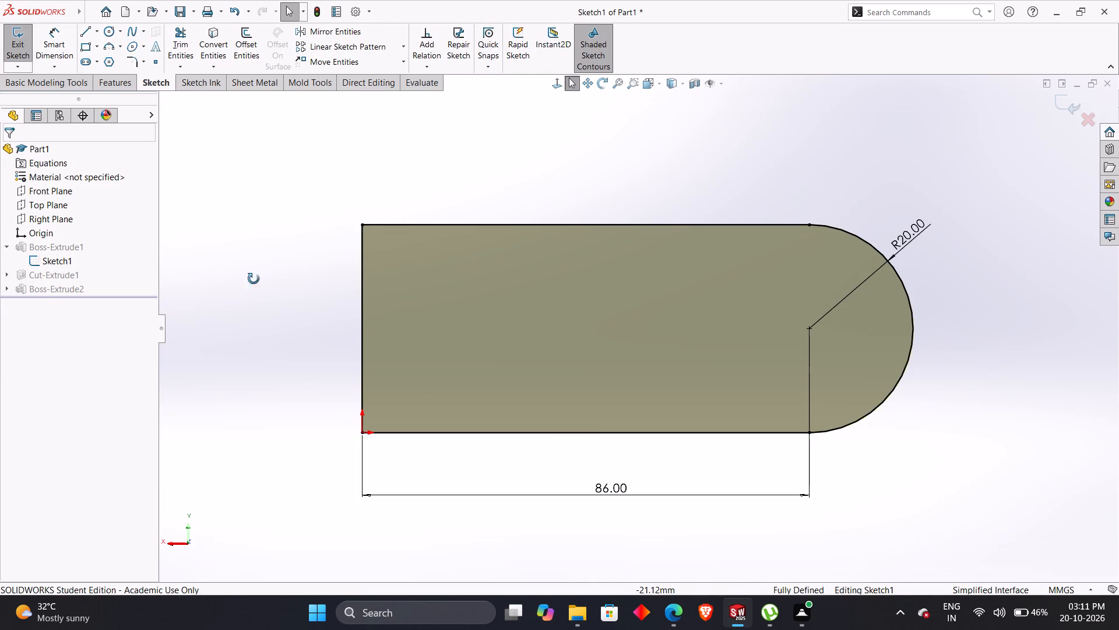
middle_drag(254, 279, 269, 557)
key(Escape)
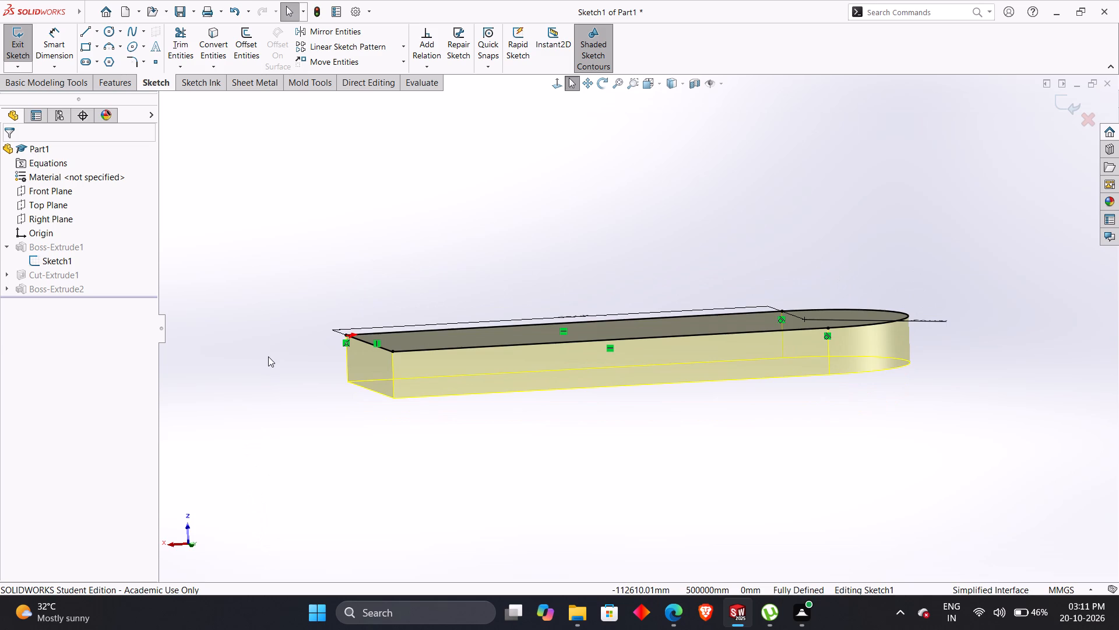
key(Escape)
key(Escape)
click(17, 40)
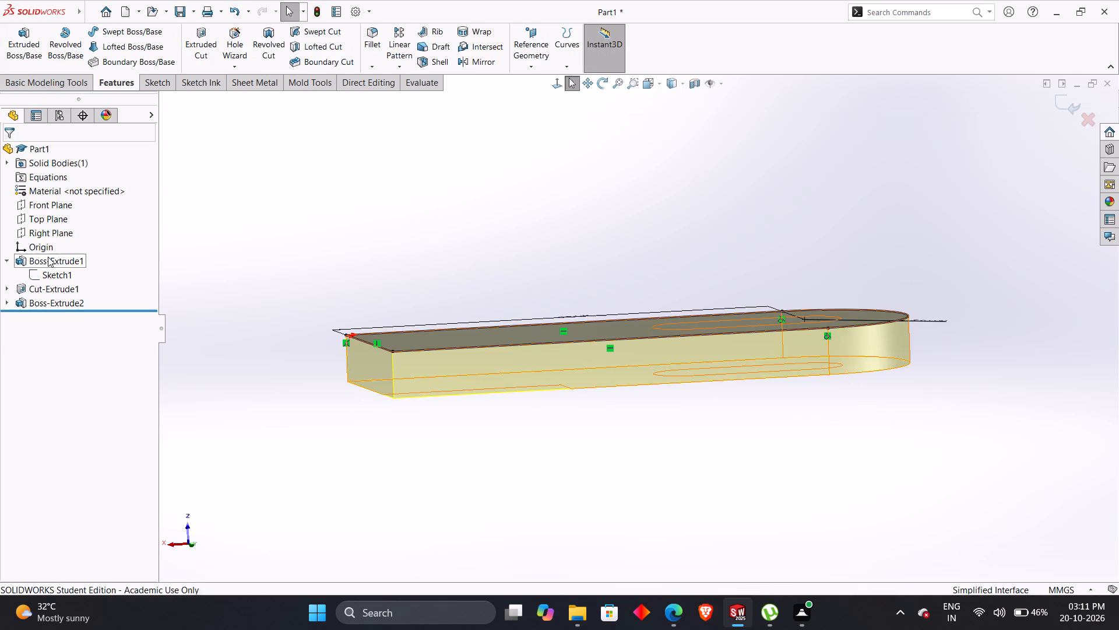
Reassign the base plate's profile sketch from the Top Plane to the Right Plane.
right_click(48, 259)
key(Escape)
right_click(48, 276)
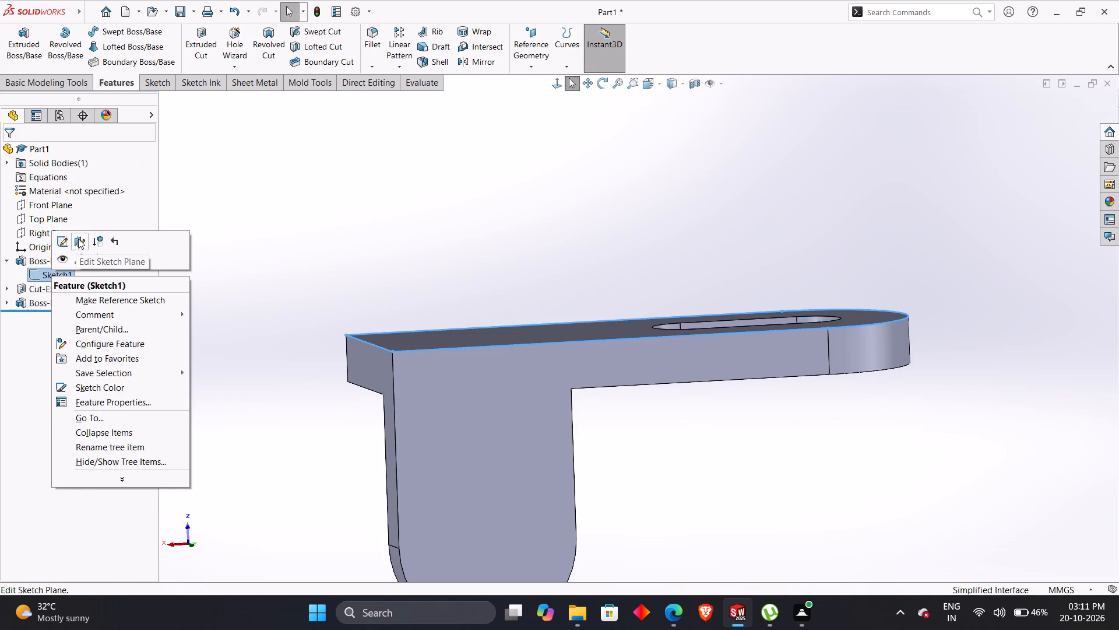
click(78, 239)
click(167, 104)
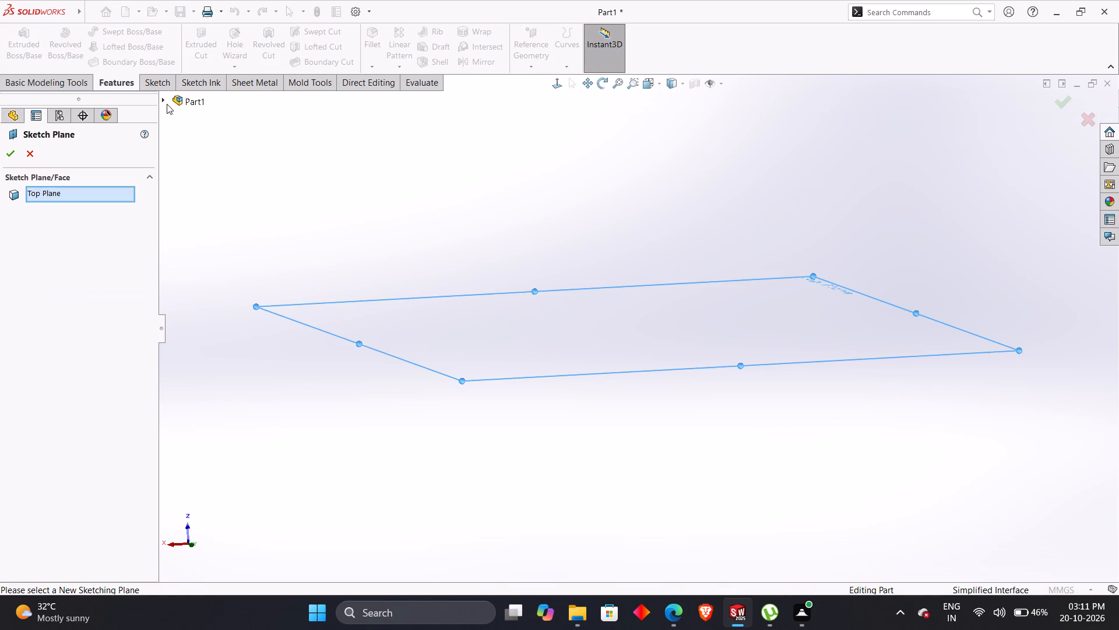
click(164, 99)
click(164, 99)
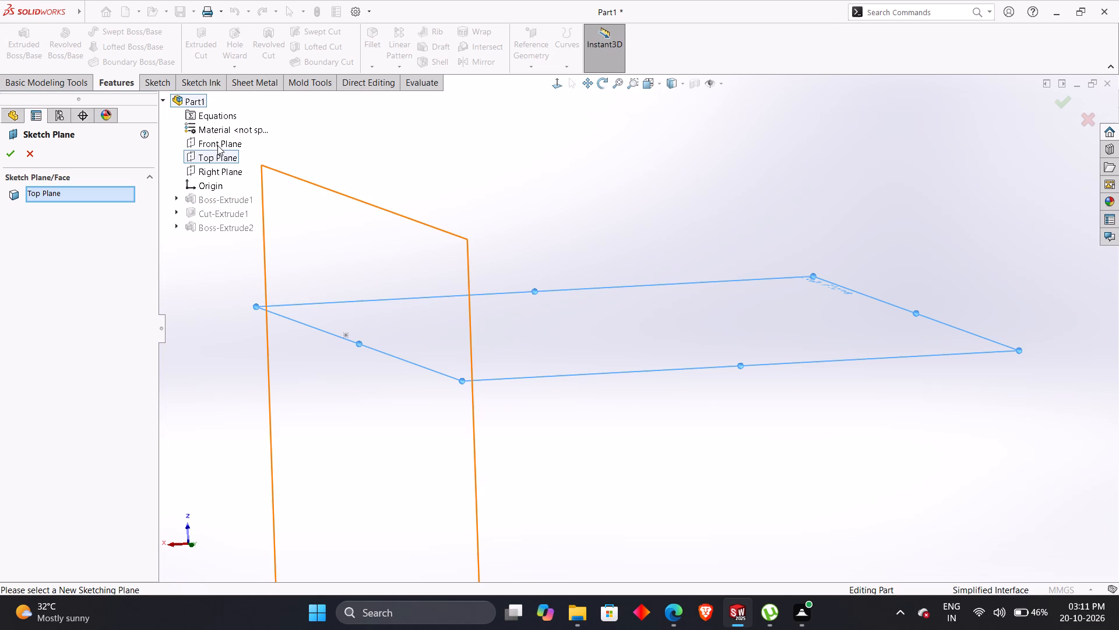
click(217, 166)
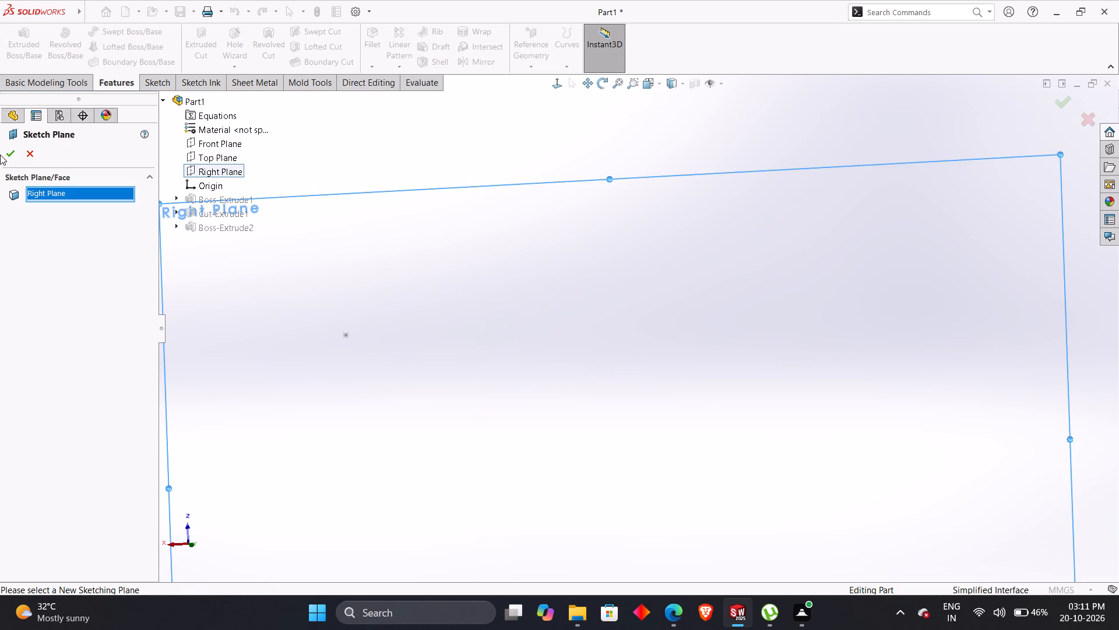
click(6, 155)
scroll(386, 342, up, 2)
scroll(499, 380, up, 2)
key(Escape)
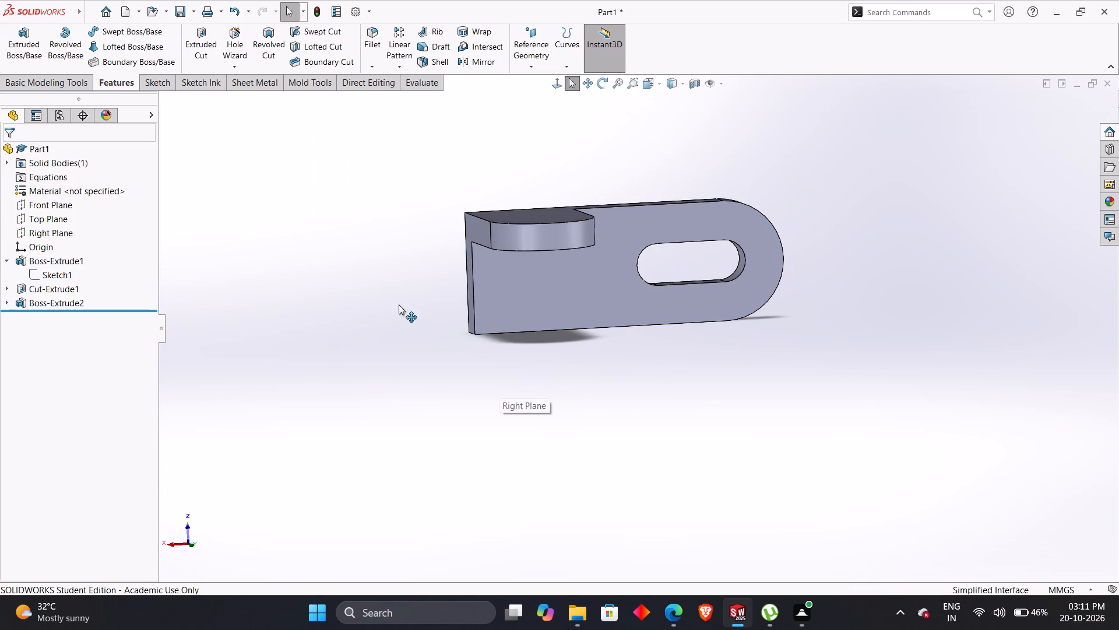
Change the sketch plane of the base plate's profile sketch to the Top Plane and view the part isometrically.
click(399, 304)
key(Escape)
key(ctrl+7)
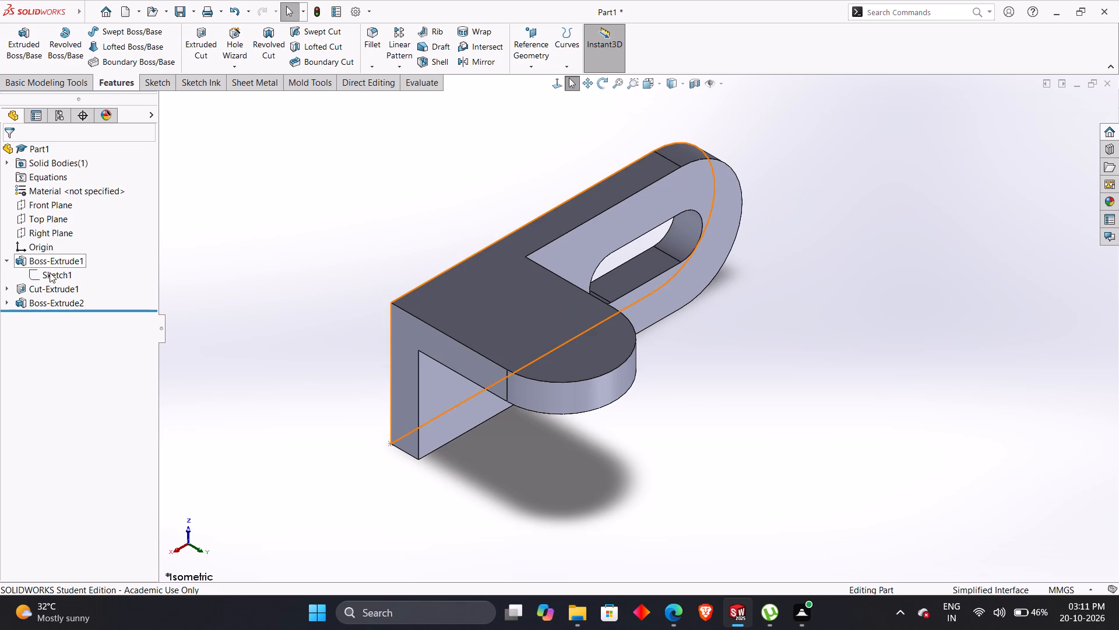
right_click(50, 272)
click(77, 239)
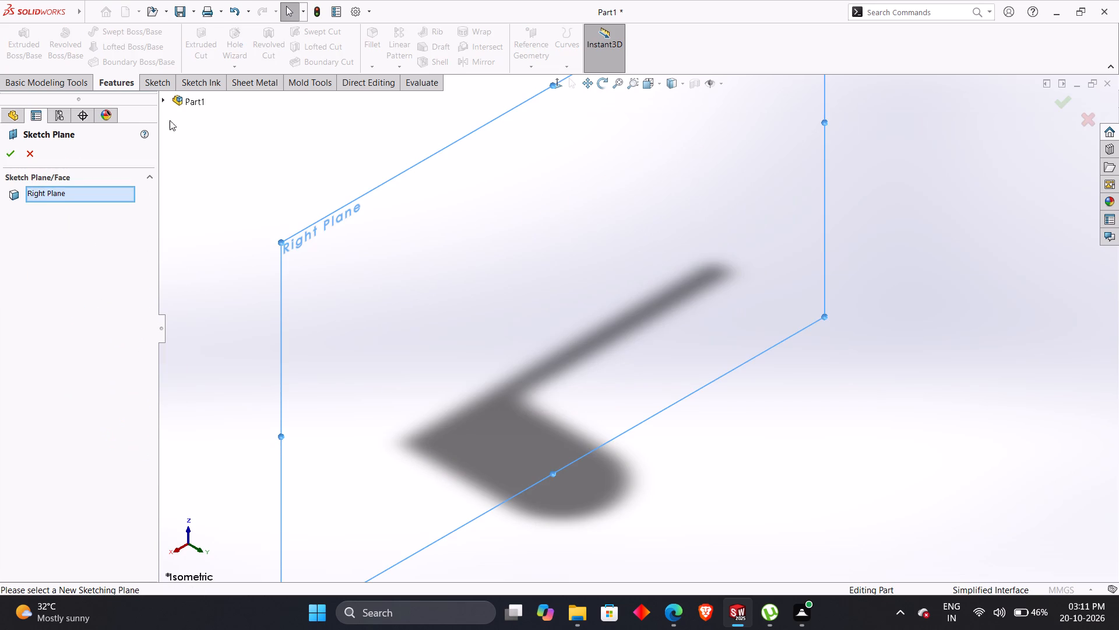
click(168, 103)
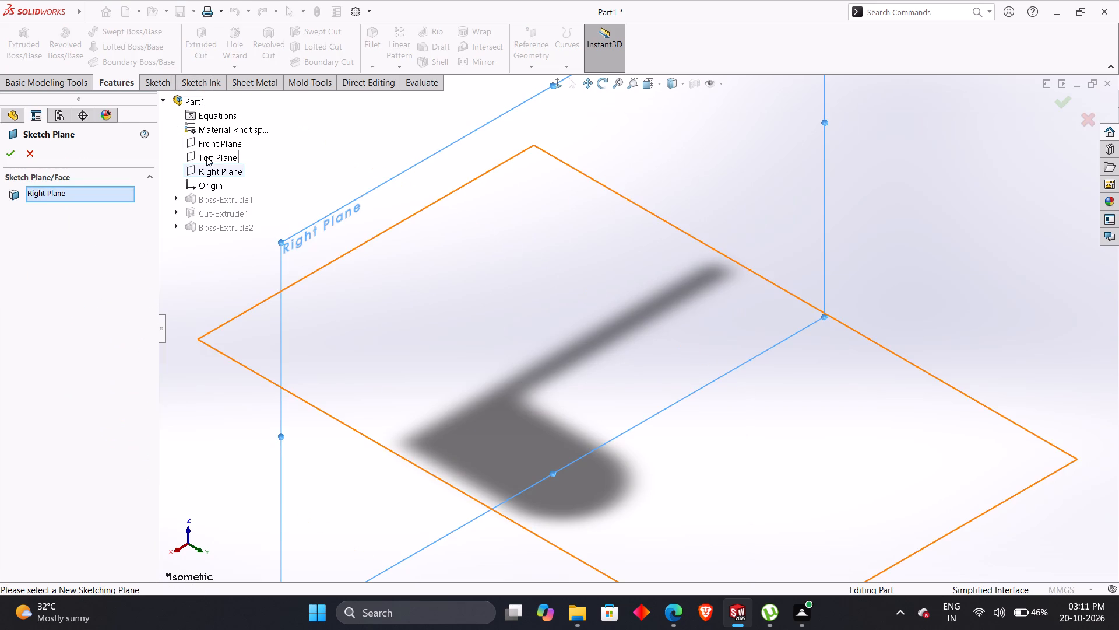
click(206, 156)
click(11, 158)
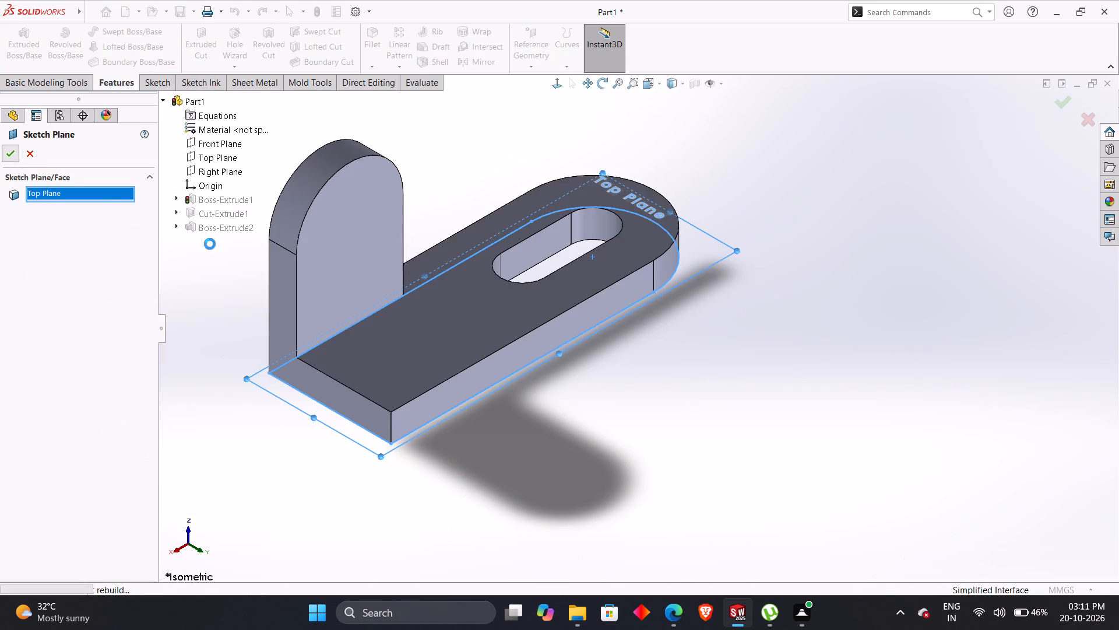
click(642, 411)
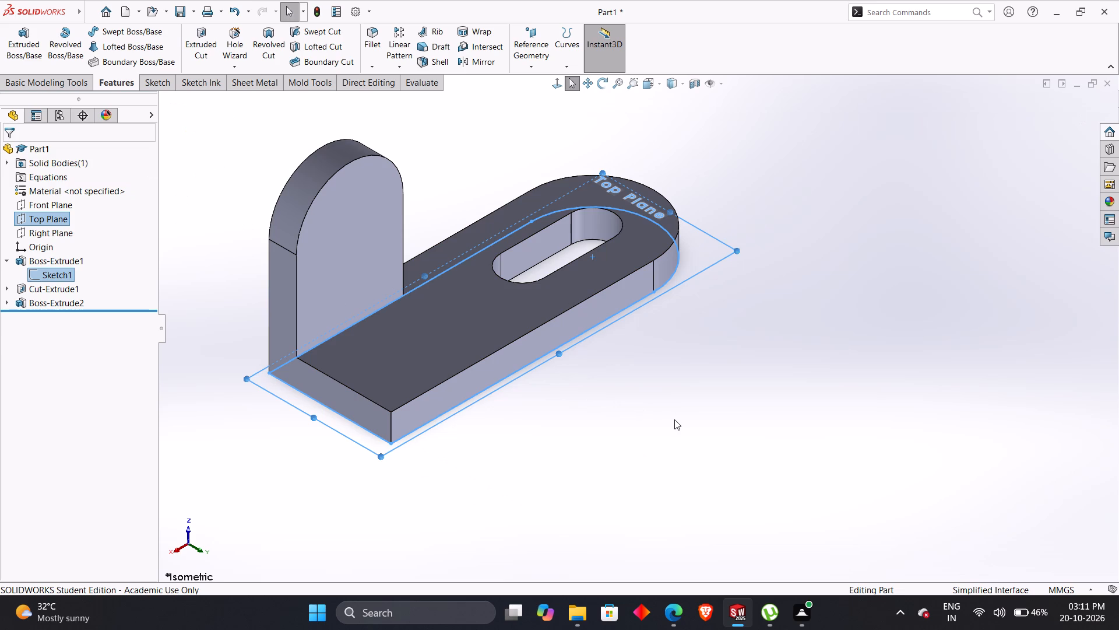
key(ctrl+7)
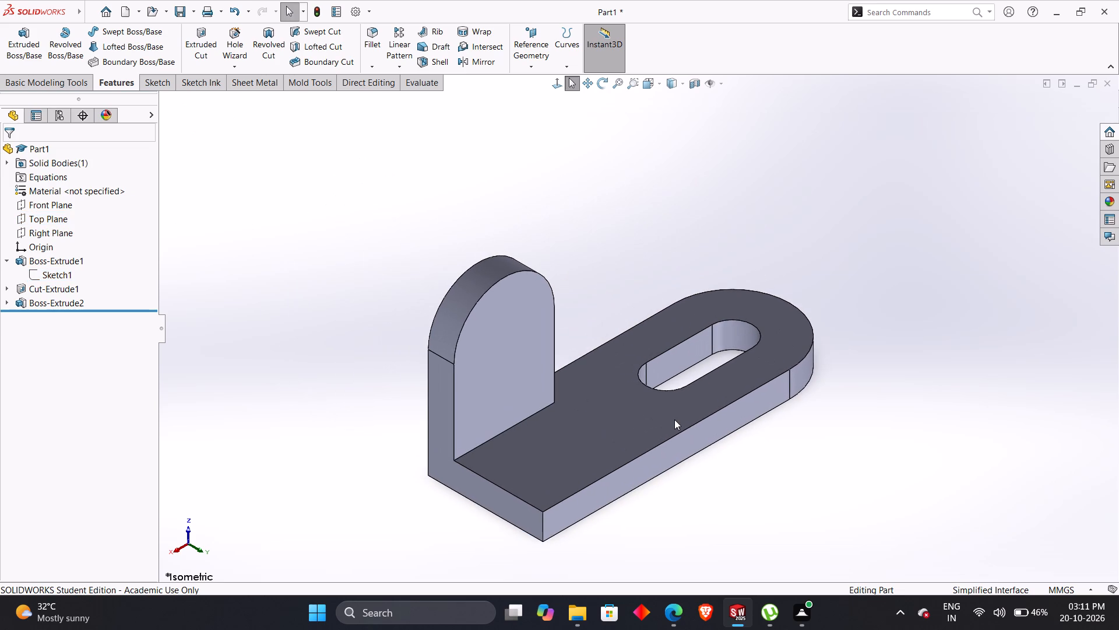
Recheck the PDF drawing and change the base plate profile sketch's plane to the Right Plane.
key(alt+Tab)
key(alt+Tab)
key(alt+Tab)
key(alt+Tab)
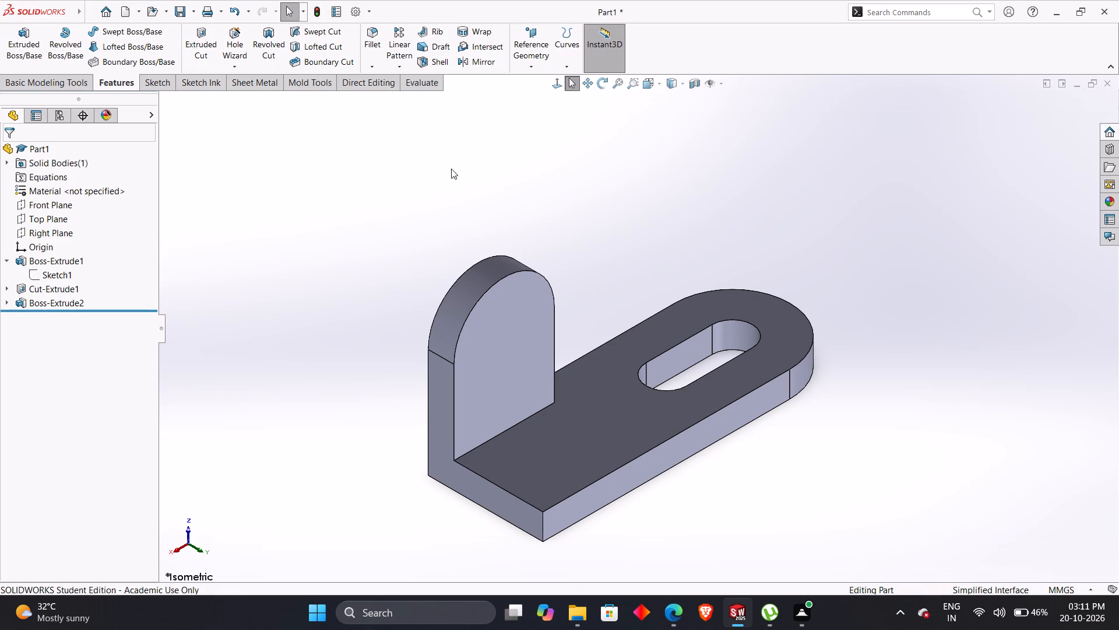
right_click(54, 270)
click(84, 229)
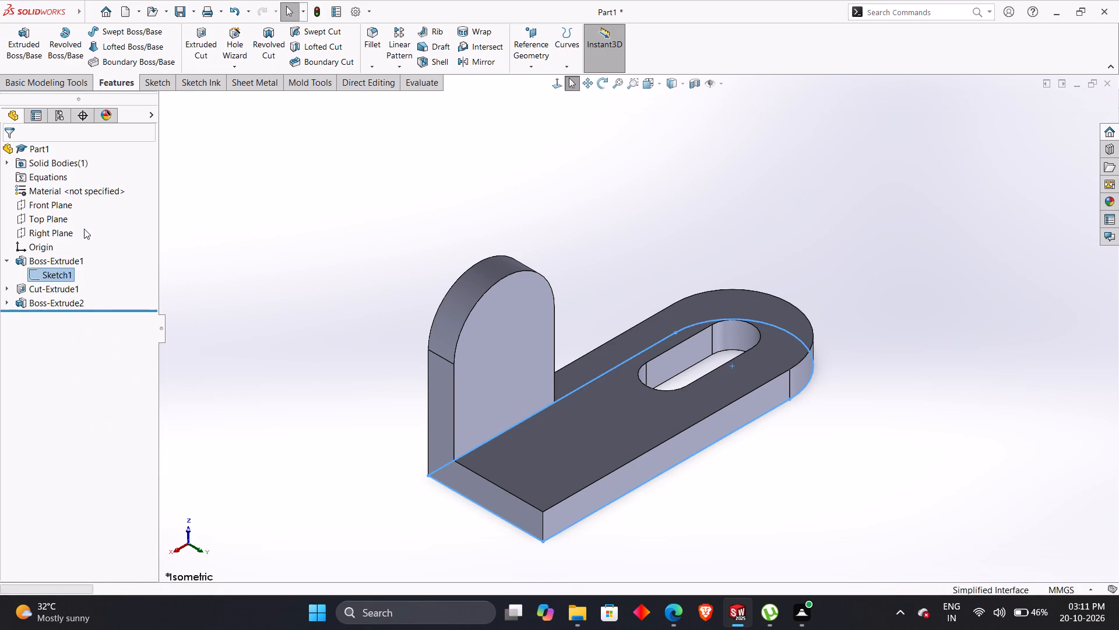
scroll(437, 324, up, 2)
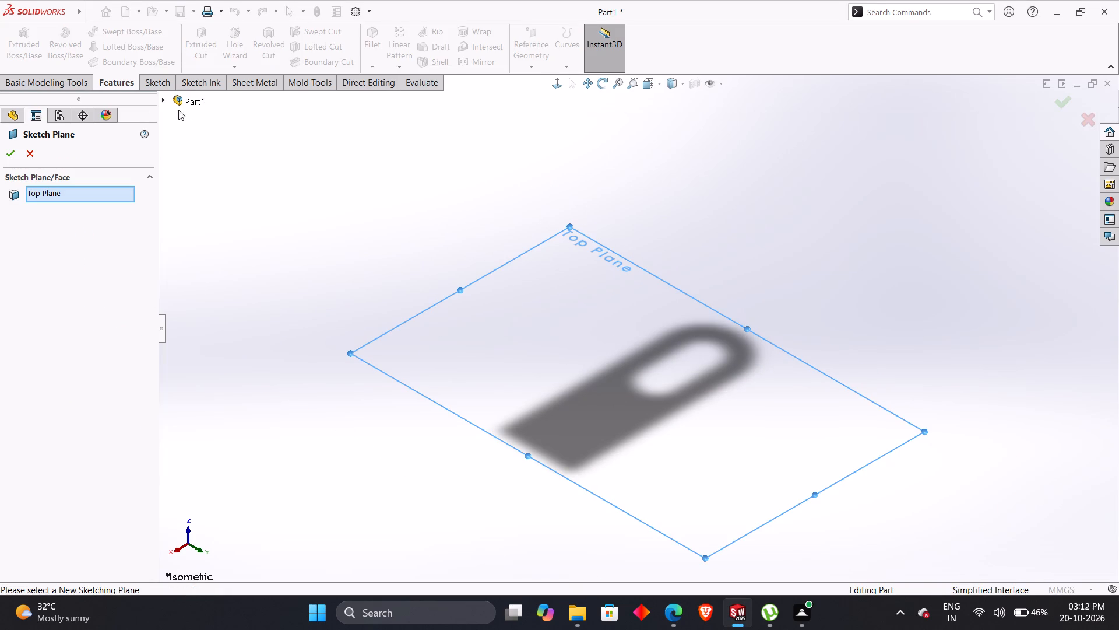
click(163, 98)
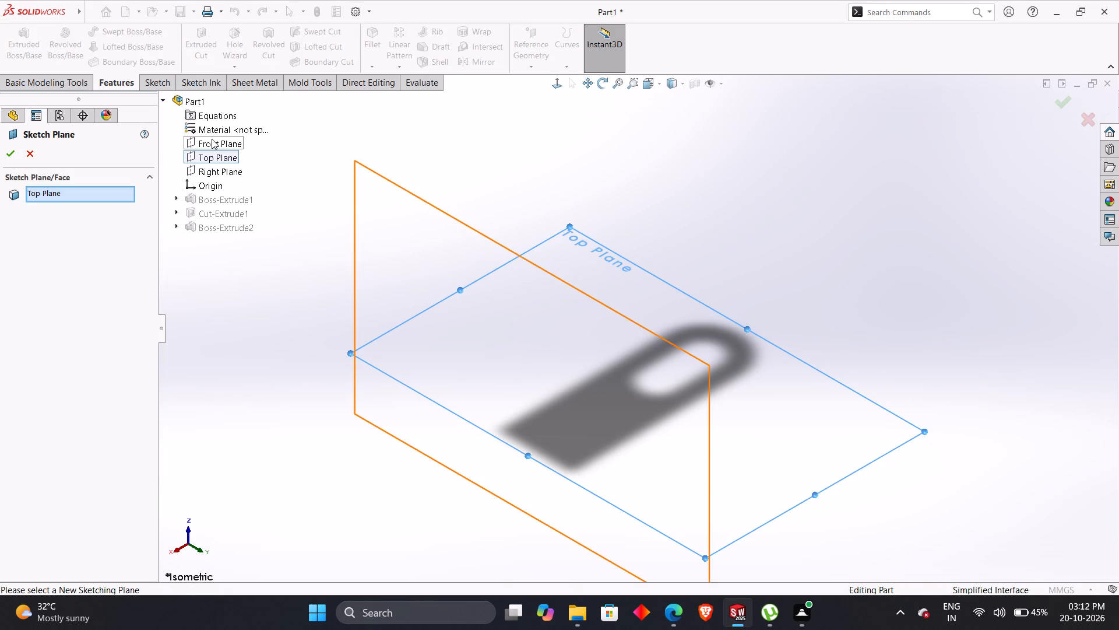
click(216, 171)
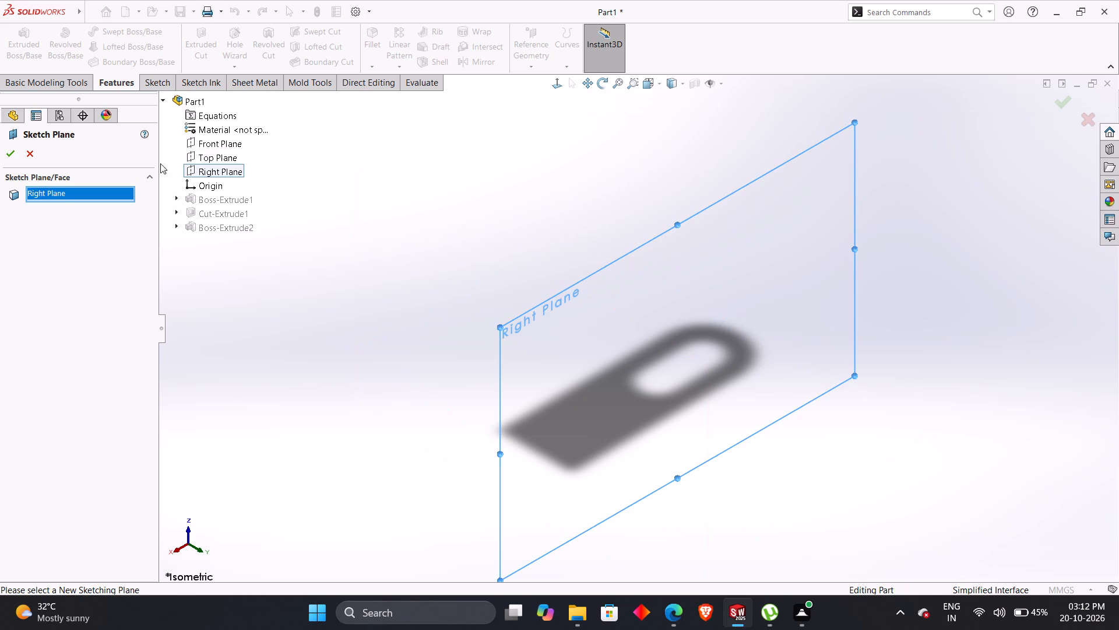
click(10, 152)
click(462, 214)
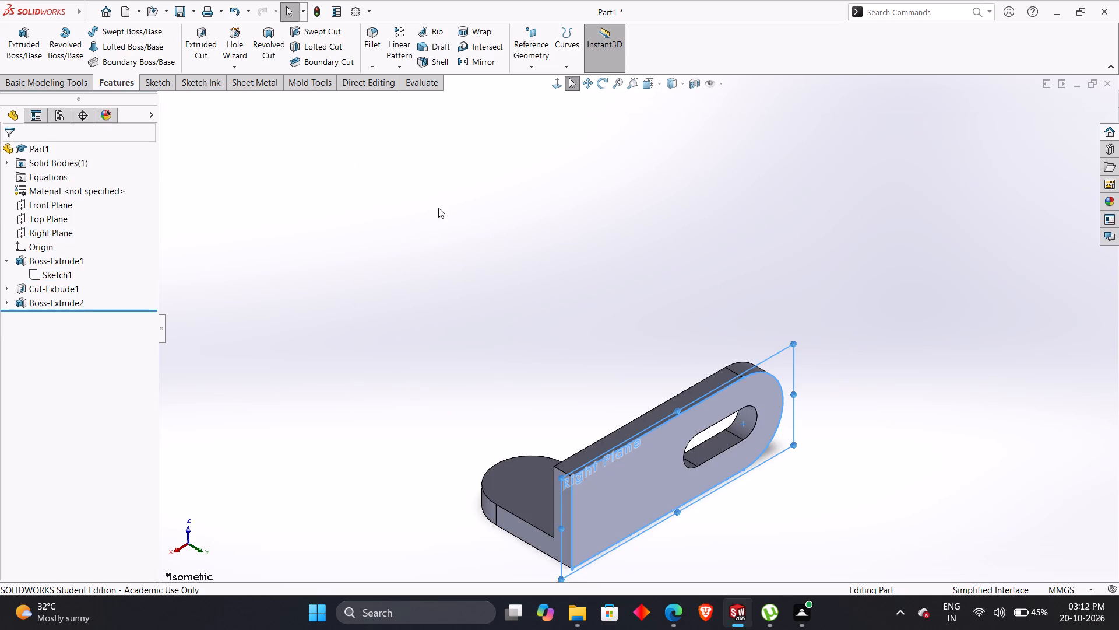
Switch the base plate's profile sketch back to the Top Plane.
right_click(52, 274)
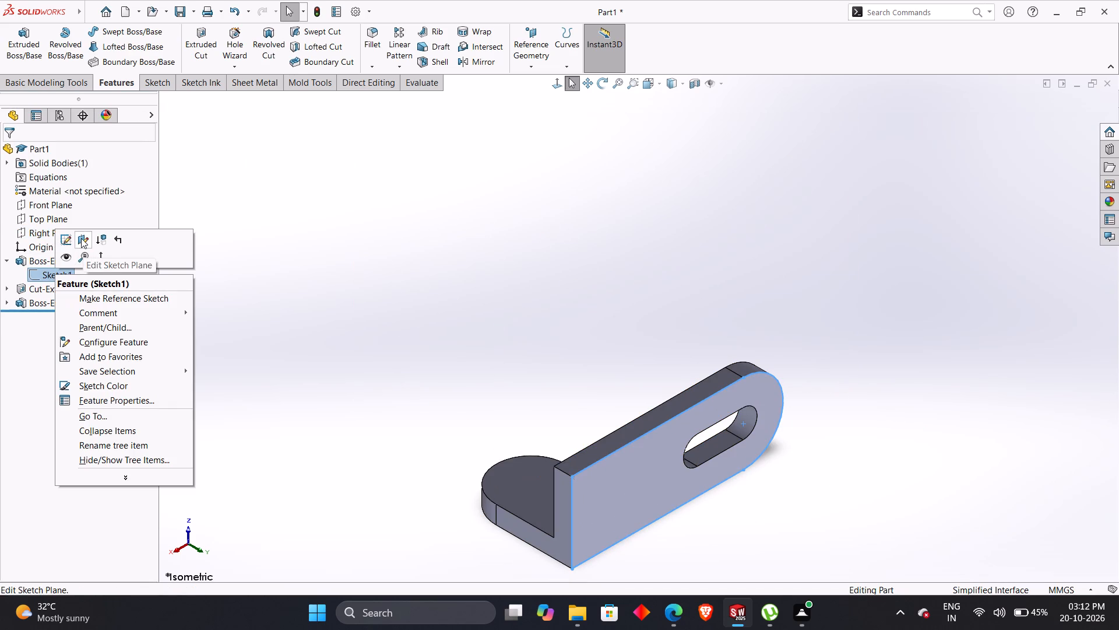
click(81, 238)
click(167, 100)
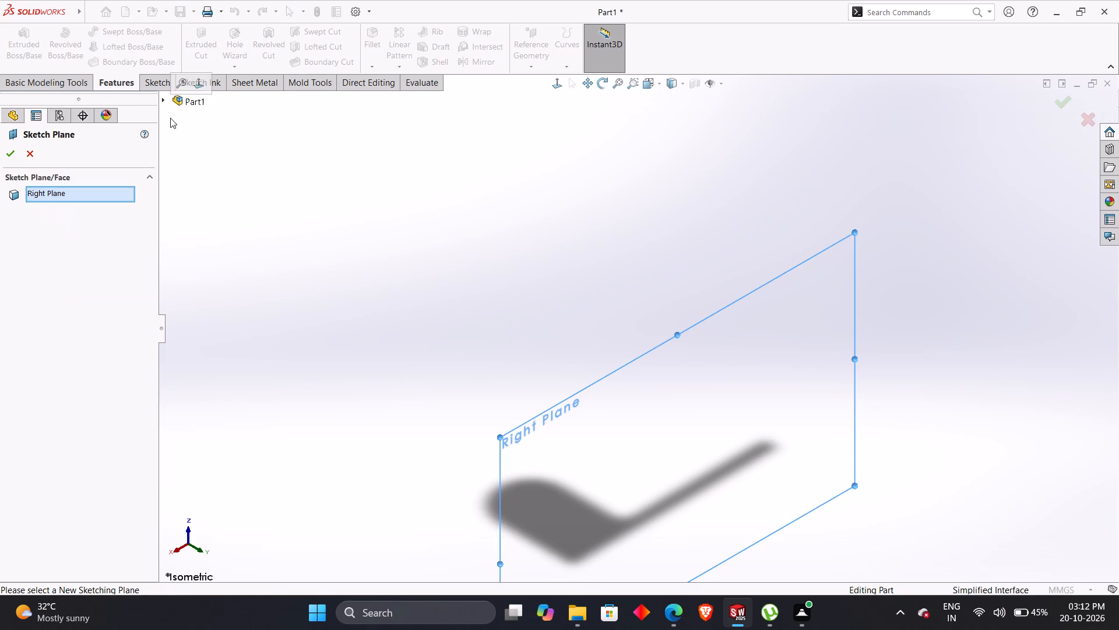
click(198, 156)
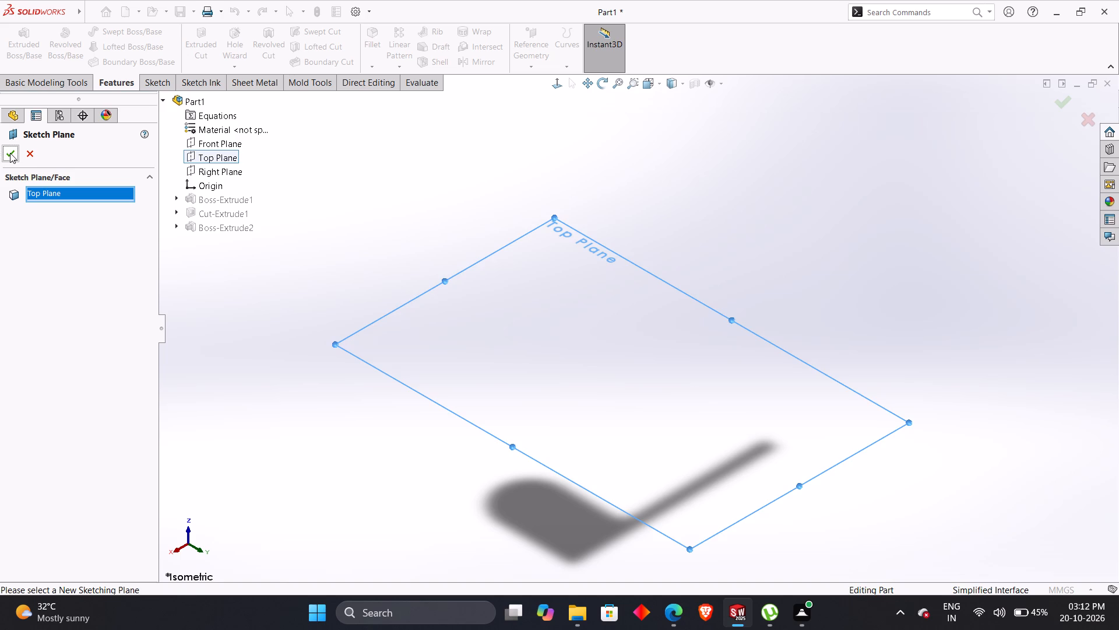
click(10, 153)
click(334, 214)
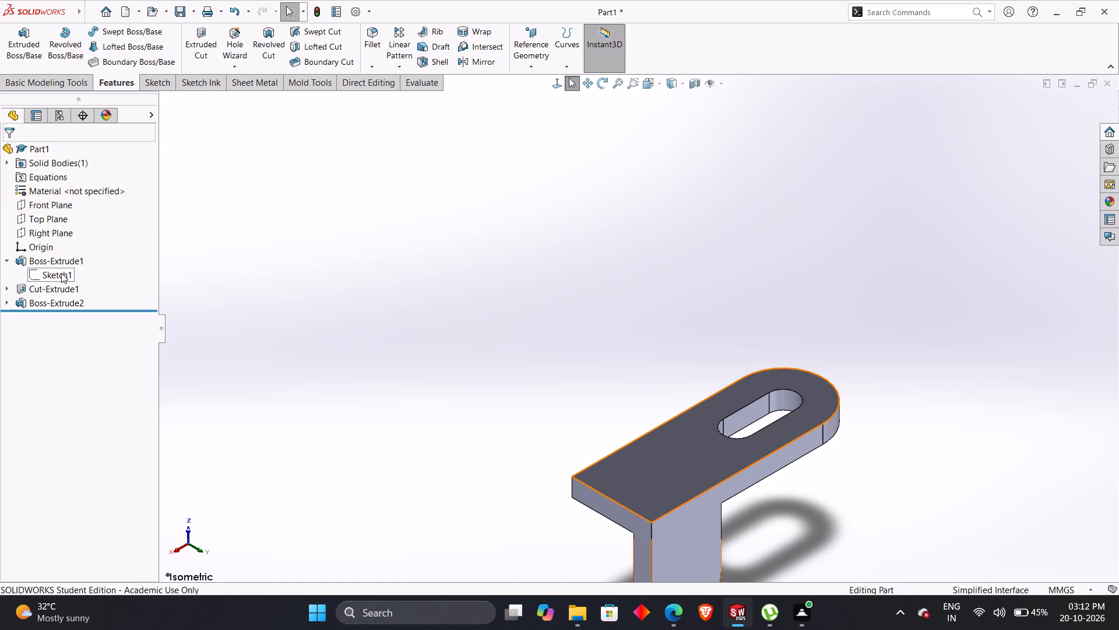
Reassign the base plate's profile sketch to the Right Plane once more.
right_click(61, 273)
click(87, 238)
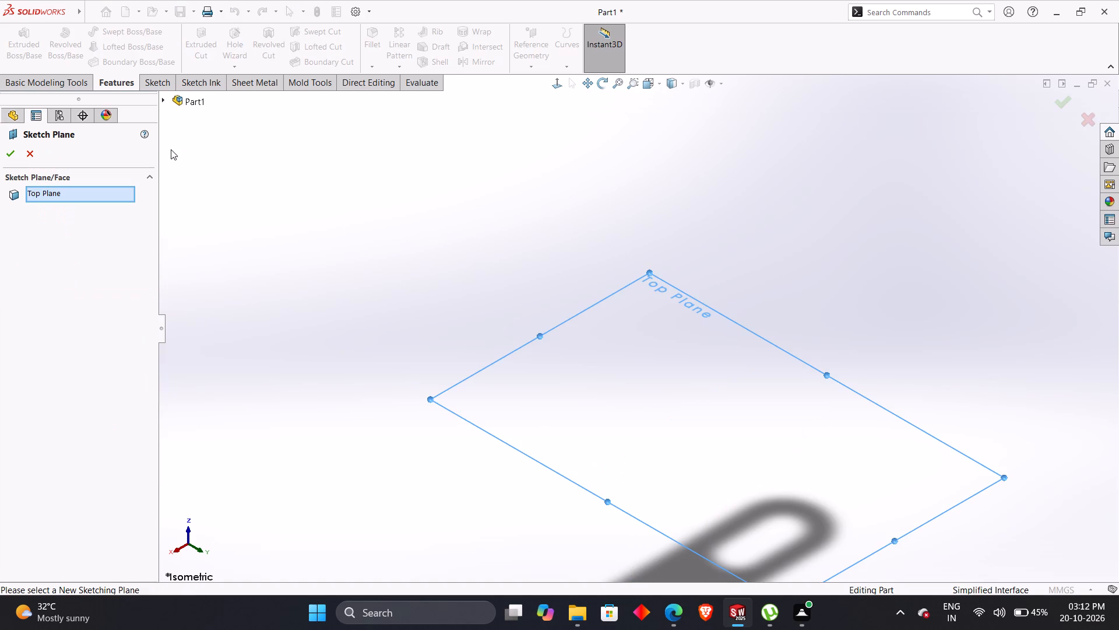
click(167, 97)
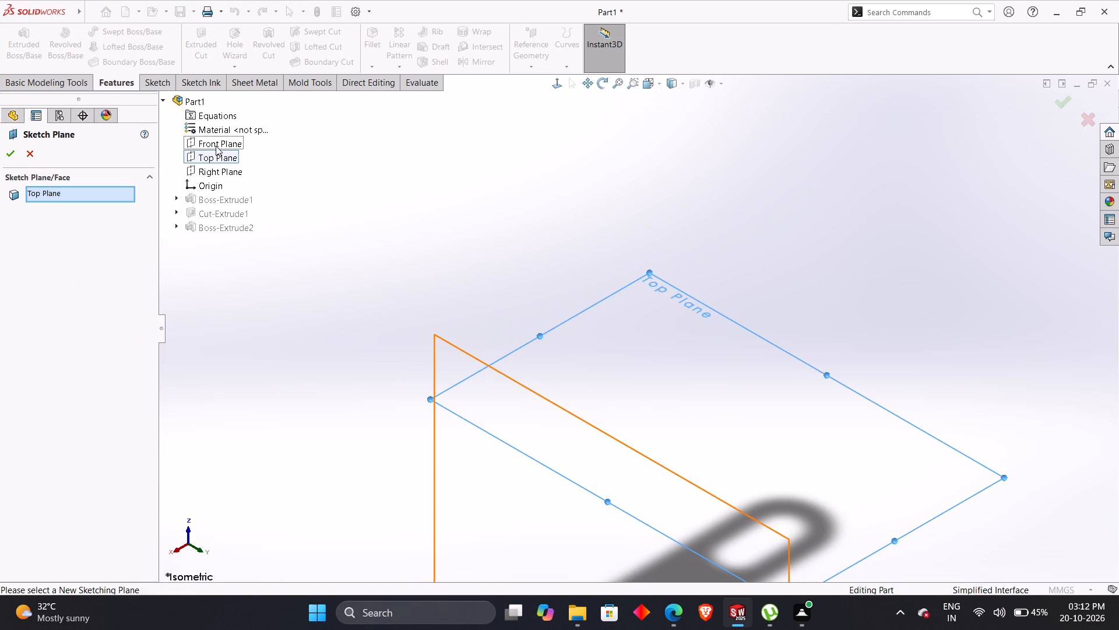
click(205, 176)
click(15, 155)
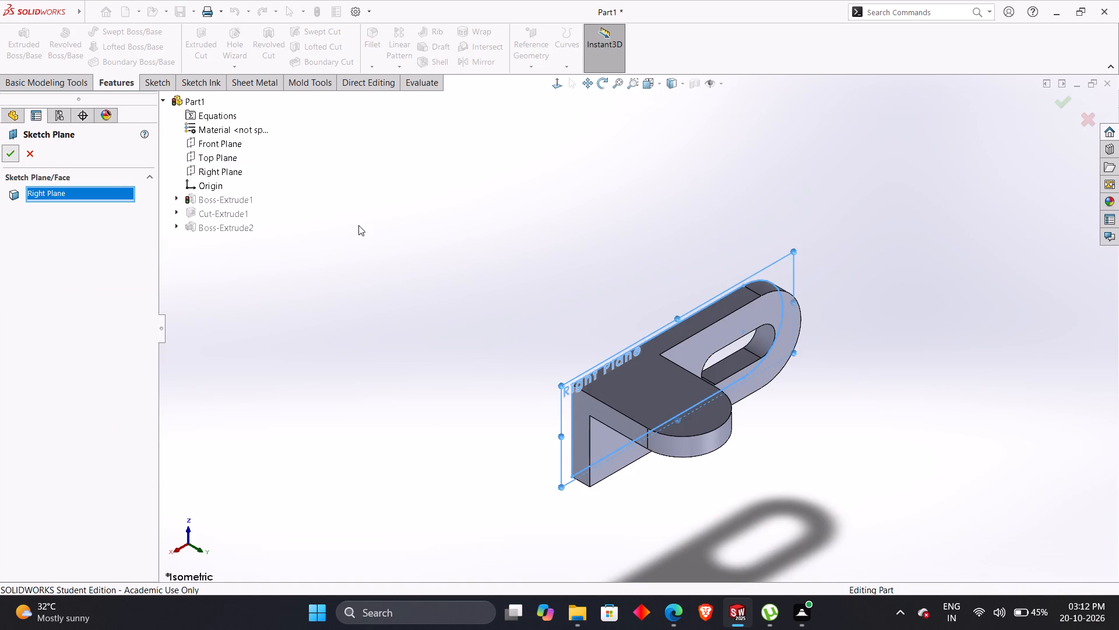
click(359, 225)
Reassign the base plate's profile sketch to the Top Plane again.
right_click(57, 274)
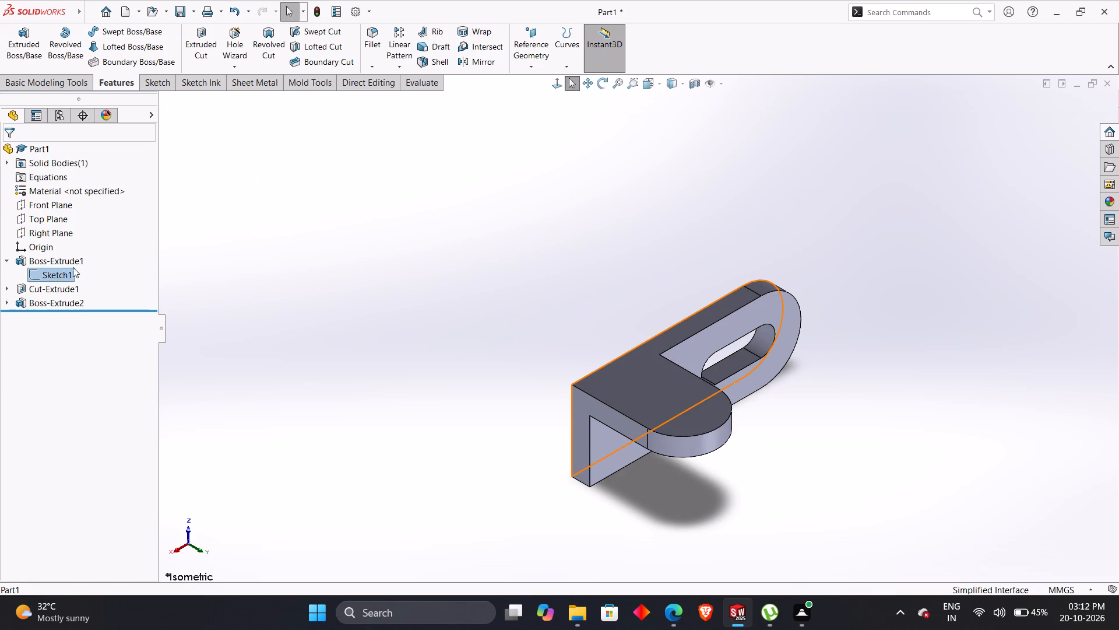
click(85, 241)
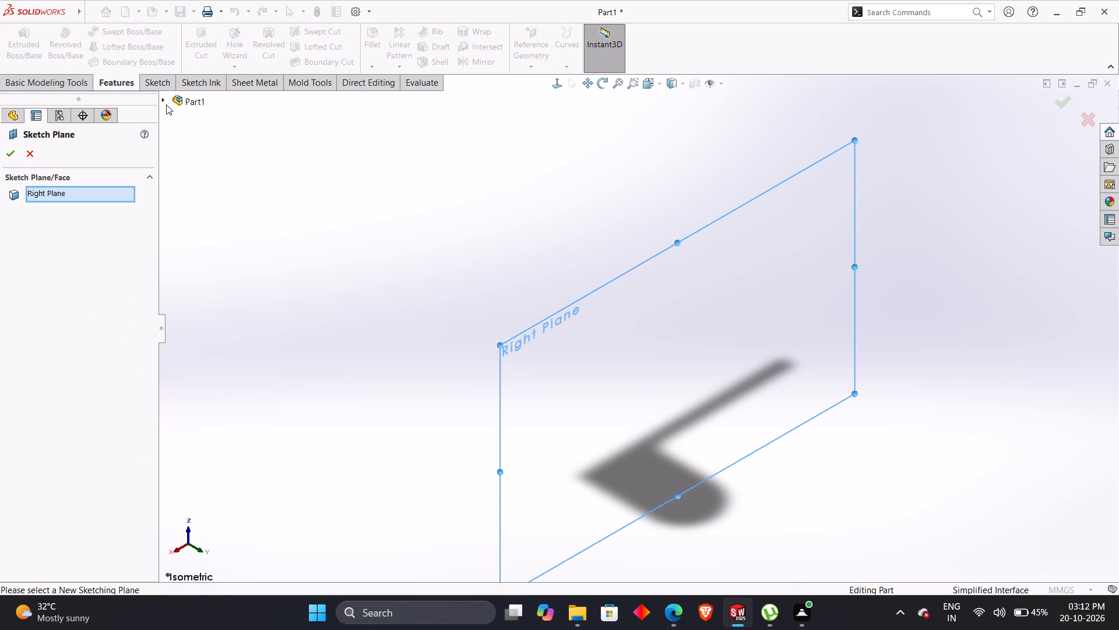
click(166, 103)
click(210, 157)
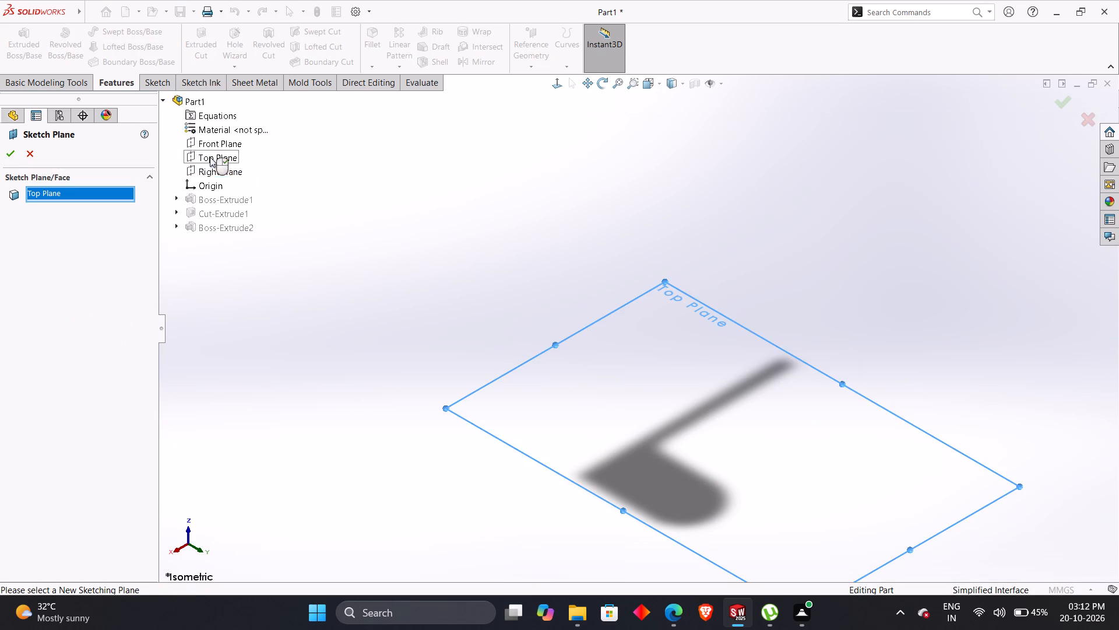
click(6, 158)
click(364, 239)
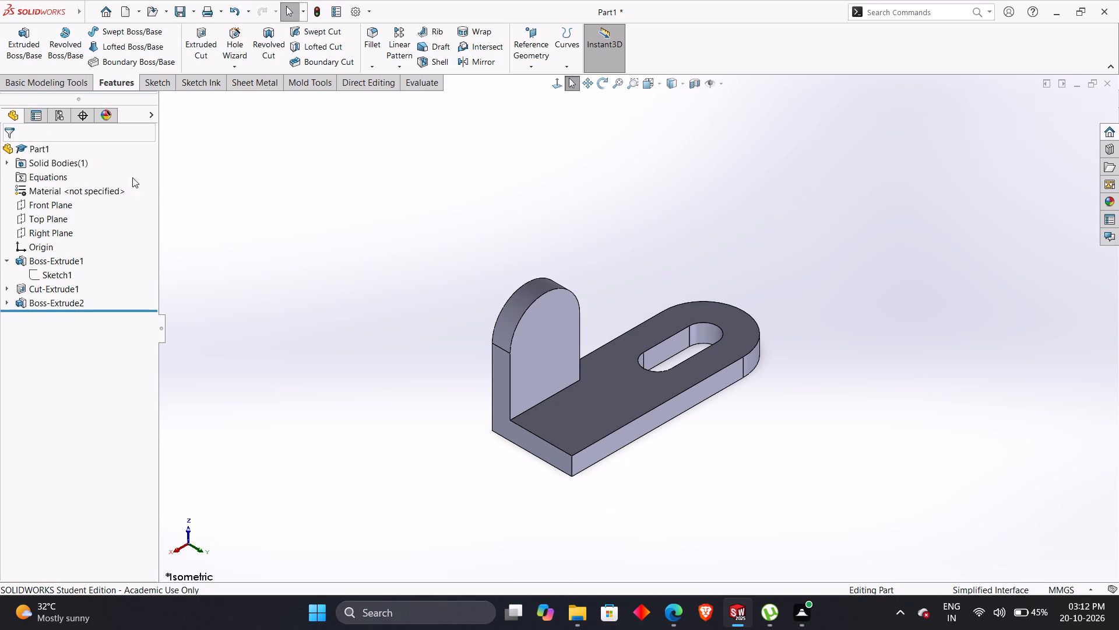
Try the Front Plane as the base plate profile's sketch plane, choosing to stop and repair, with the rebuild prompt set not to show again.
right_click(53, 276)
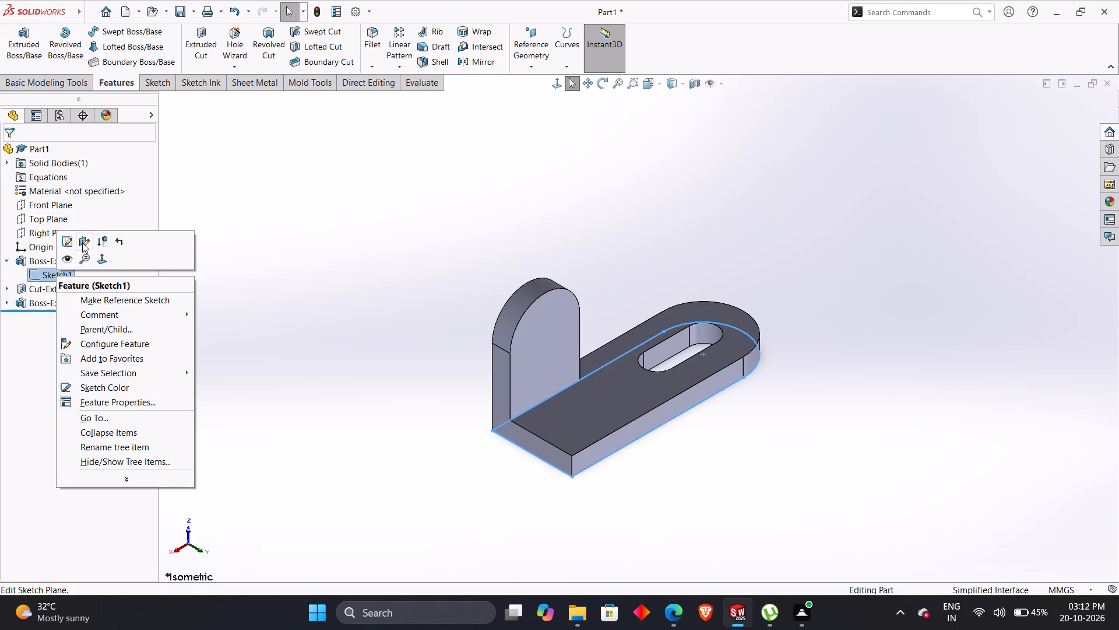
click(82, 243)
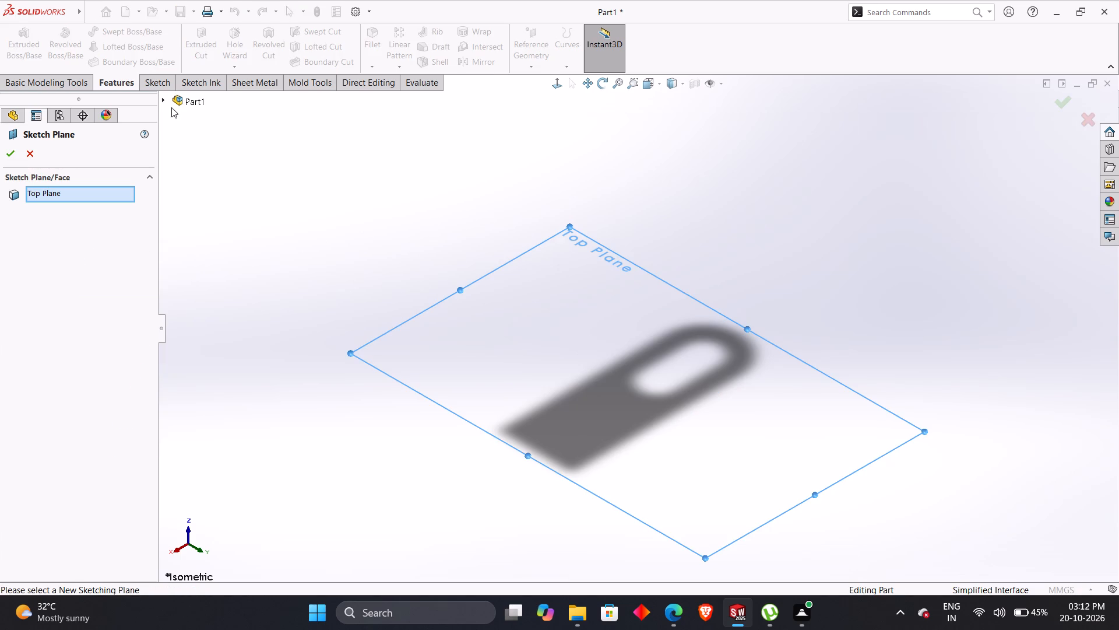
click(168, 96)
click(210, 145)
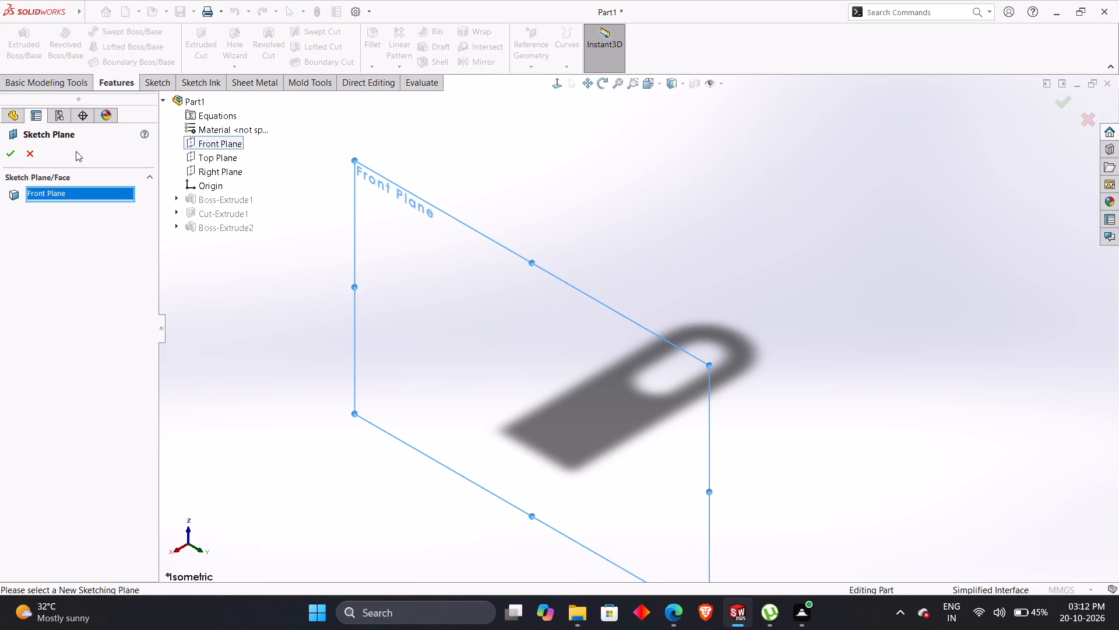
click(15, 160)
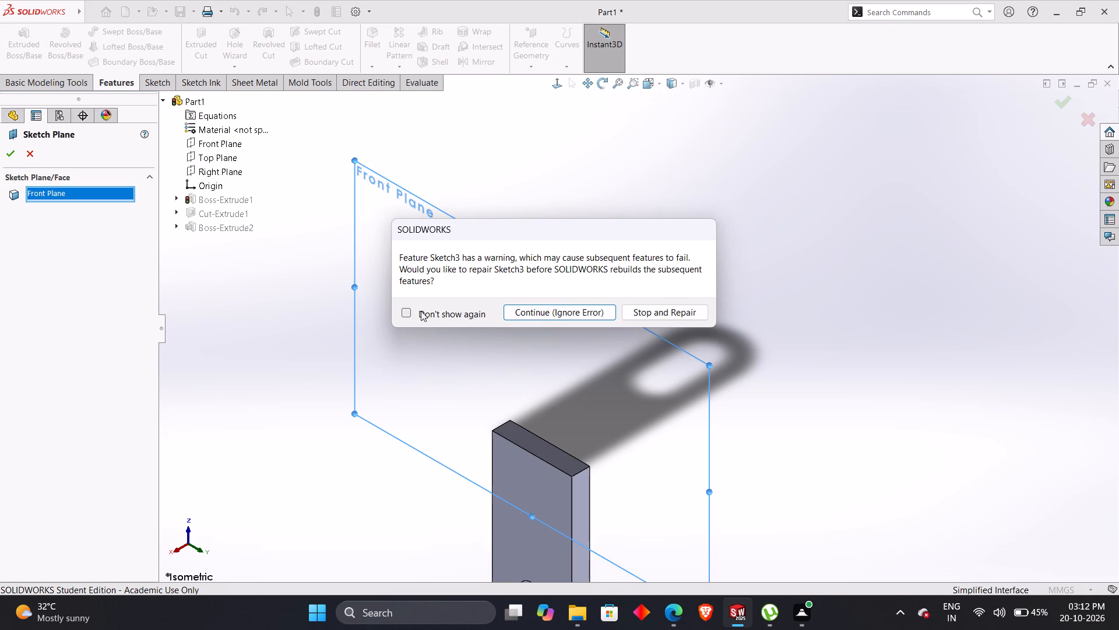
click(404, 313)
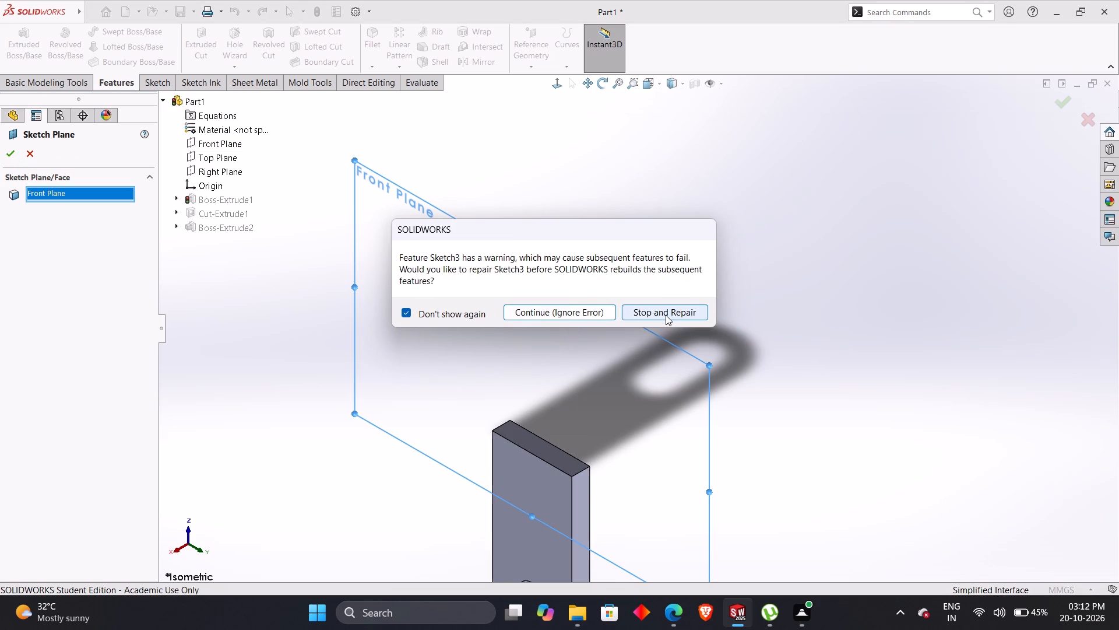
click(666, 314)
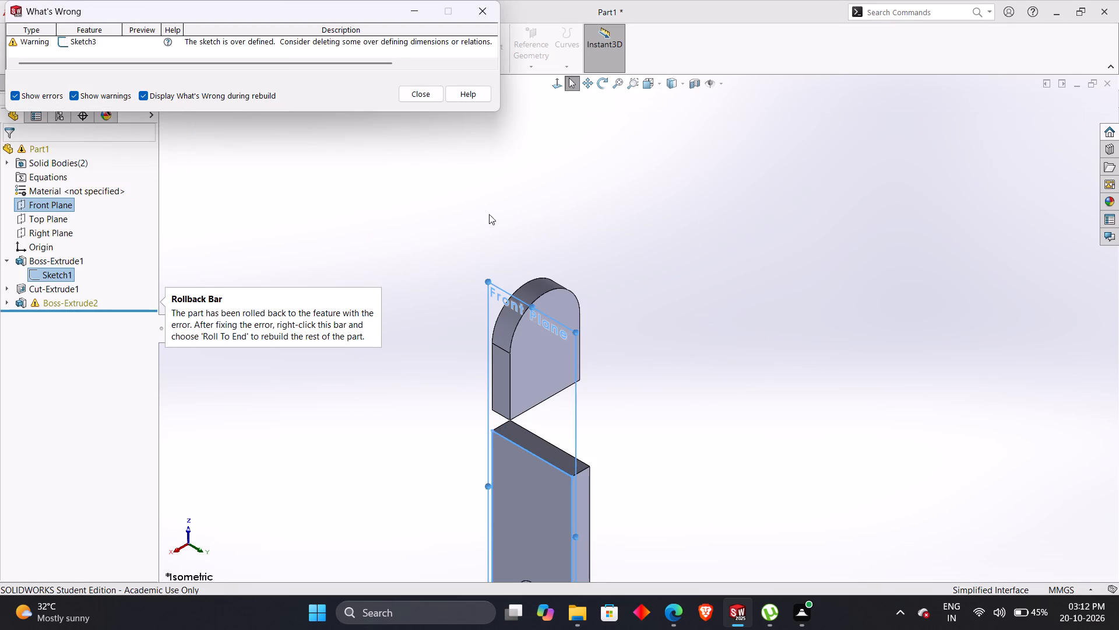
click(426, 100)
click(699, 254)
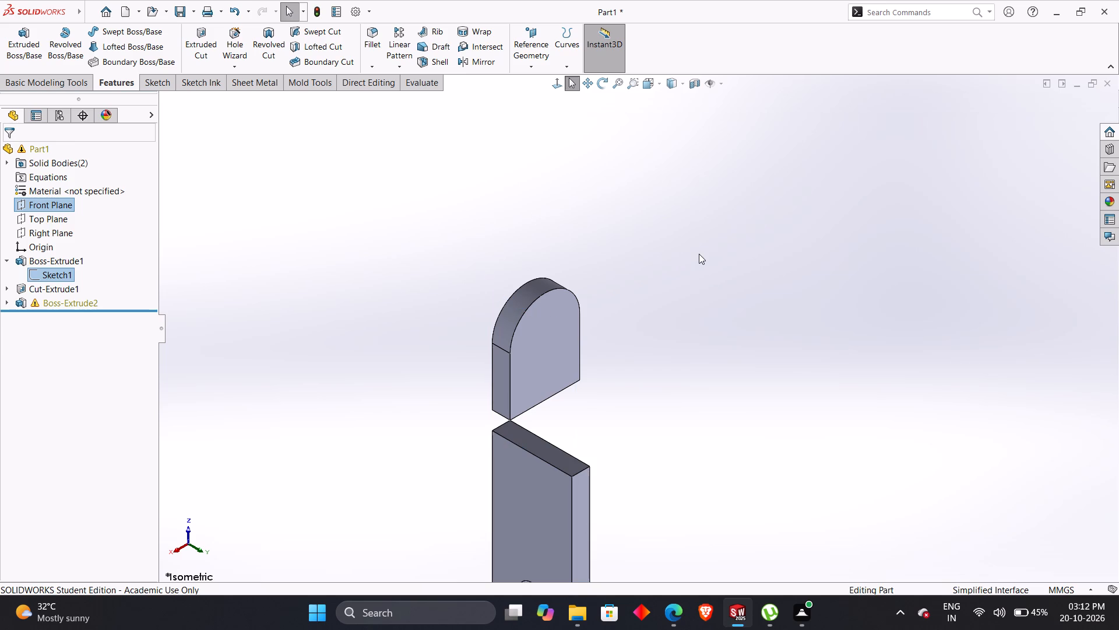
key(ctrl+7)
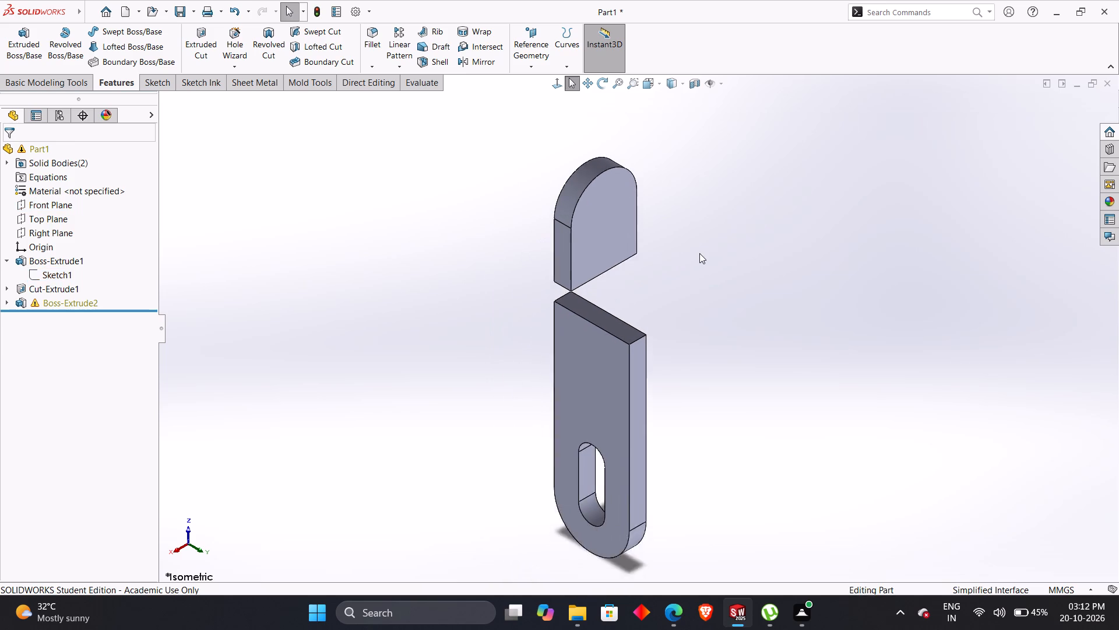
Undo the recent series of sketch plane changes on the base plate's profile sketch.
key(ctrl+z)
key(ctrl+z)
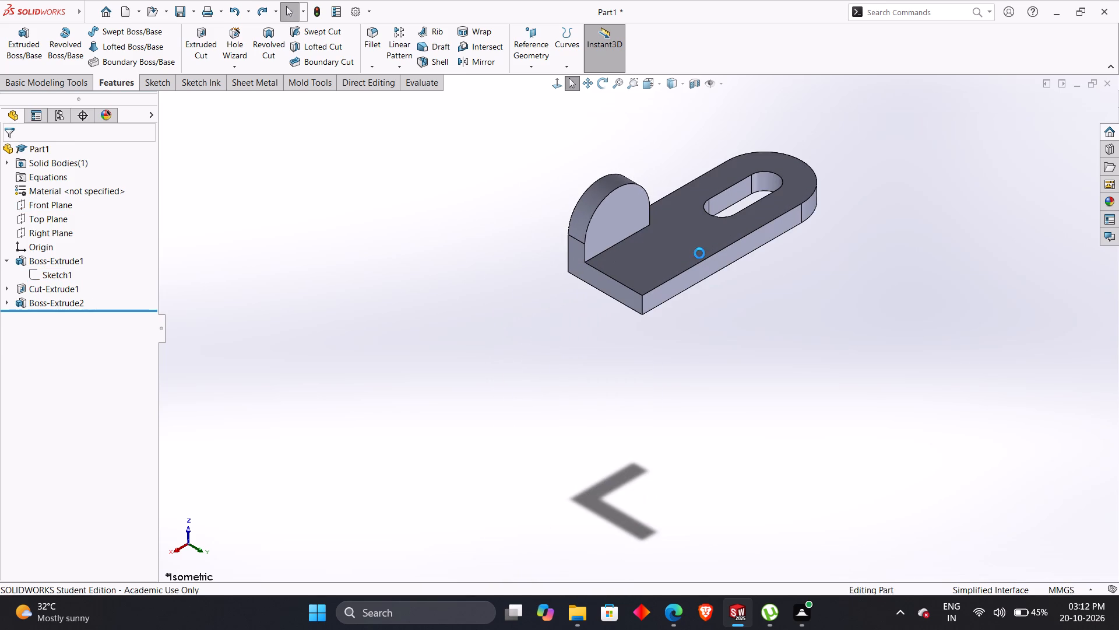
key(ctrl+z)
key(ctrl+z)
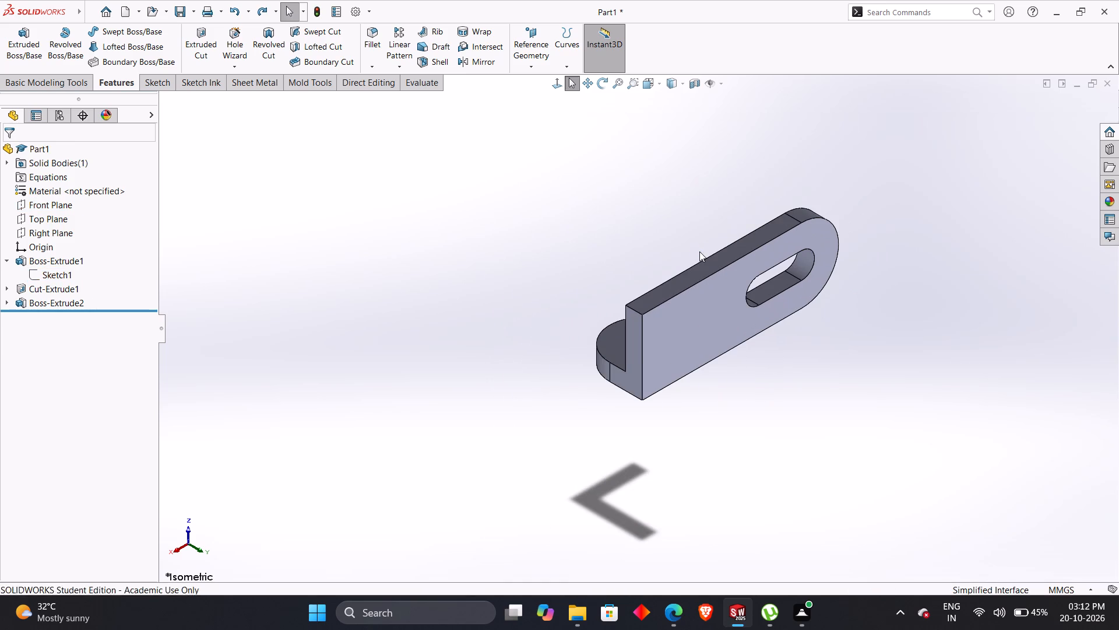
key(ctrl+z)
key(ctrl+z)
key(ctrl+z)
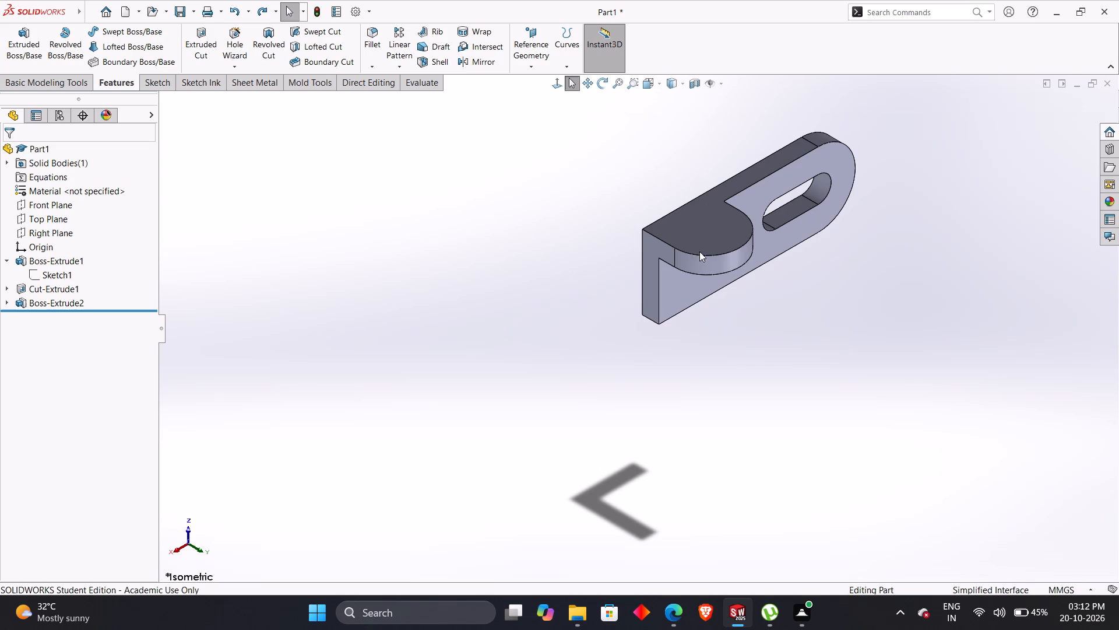
Undo the remaining base sketch plane changes and the lug extrusion, back to the open lug profile sketch.
key(ctrl+z)
key(ctrl+z)
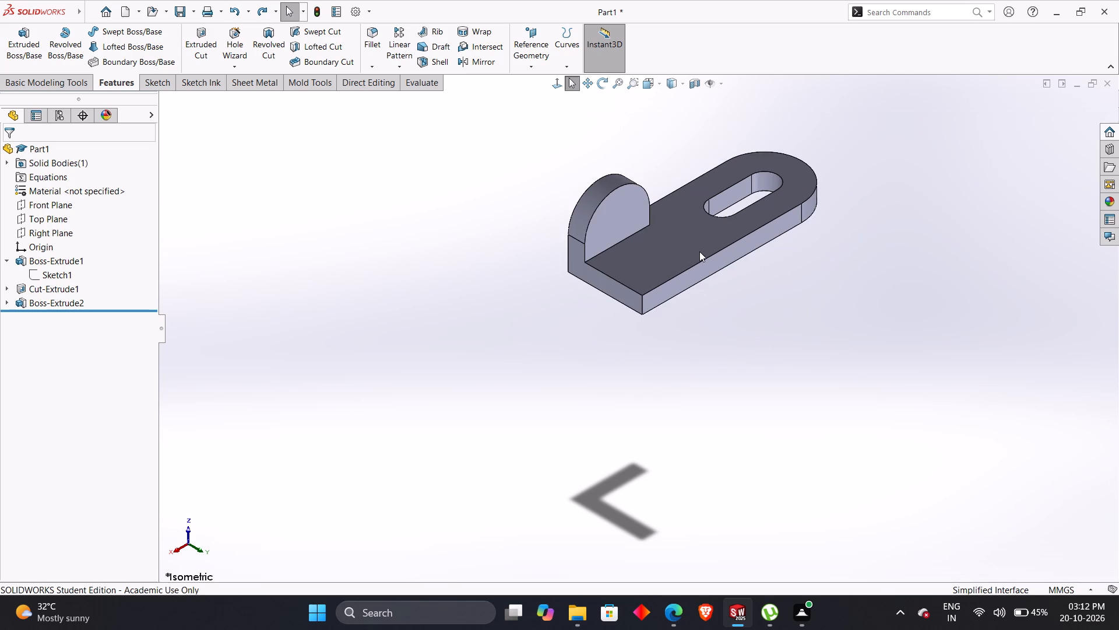
key(ctrl+z)
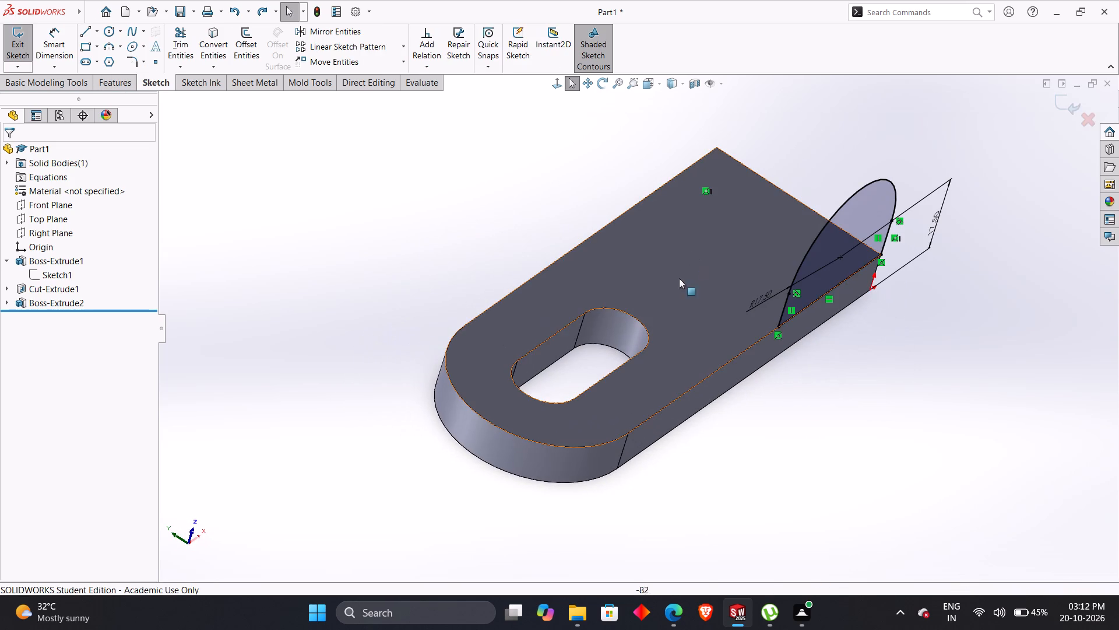
Set the lug profile's arc-centre height above the plate's bottom edge to 38 mm and finish the sketch.
middle_drag(795, 435, 719, 333)
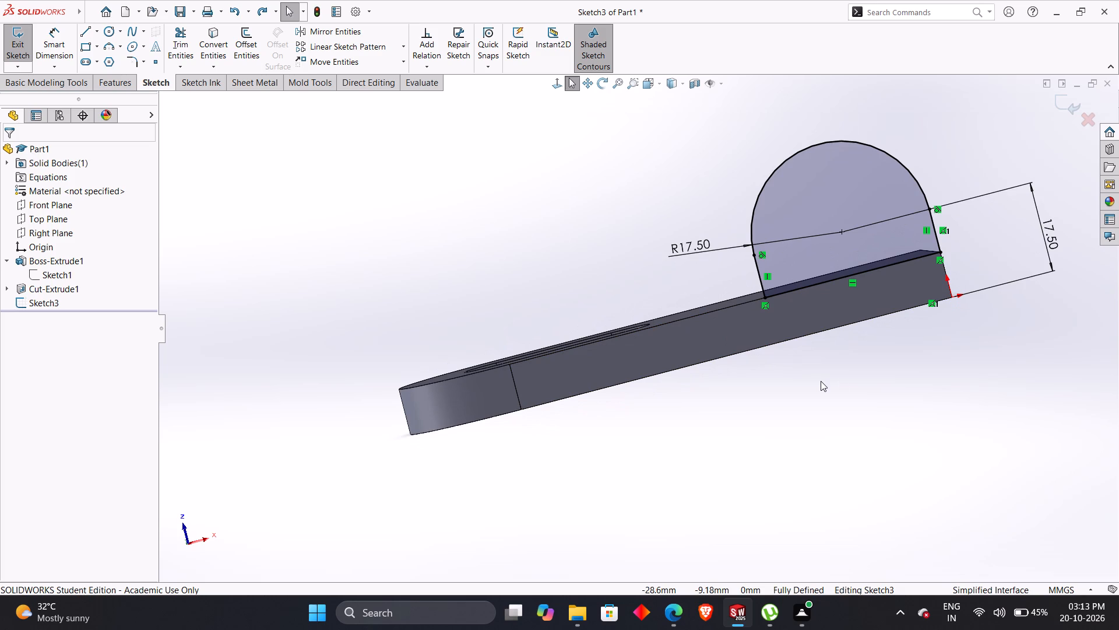
double_click(1050, 229)
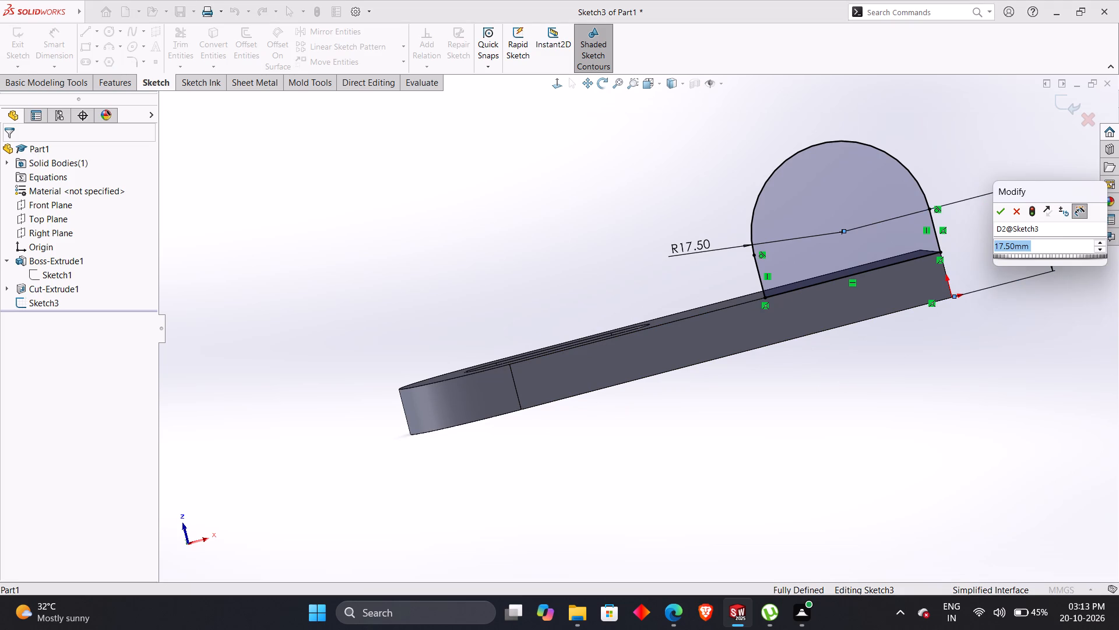
text(38)
key(Return)
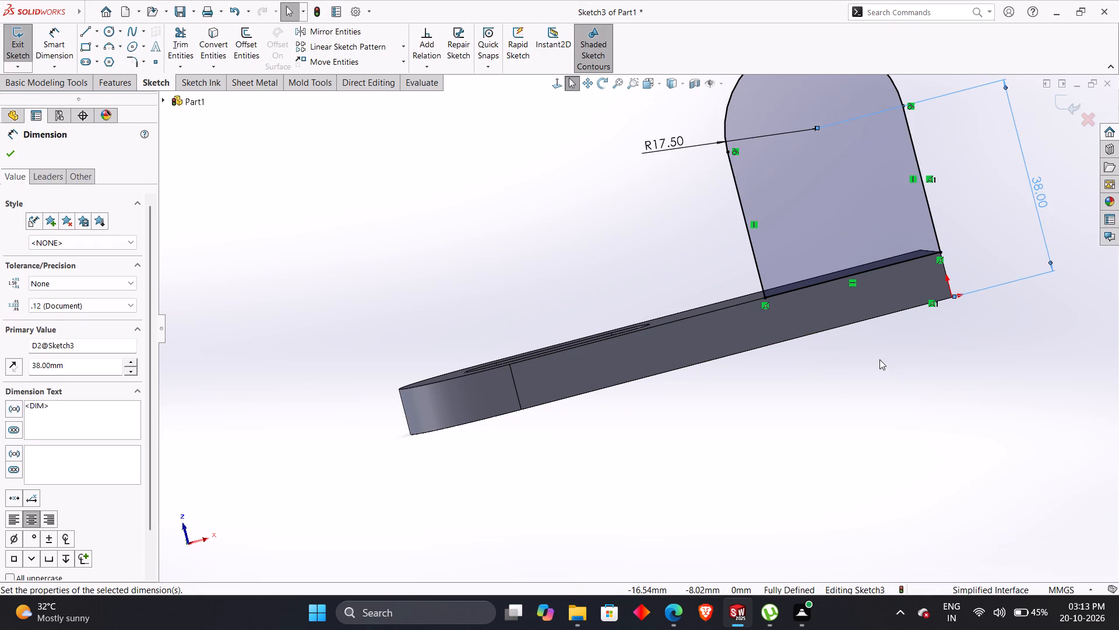
scroll(879, 358, up, 2)
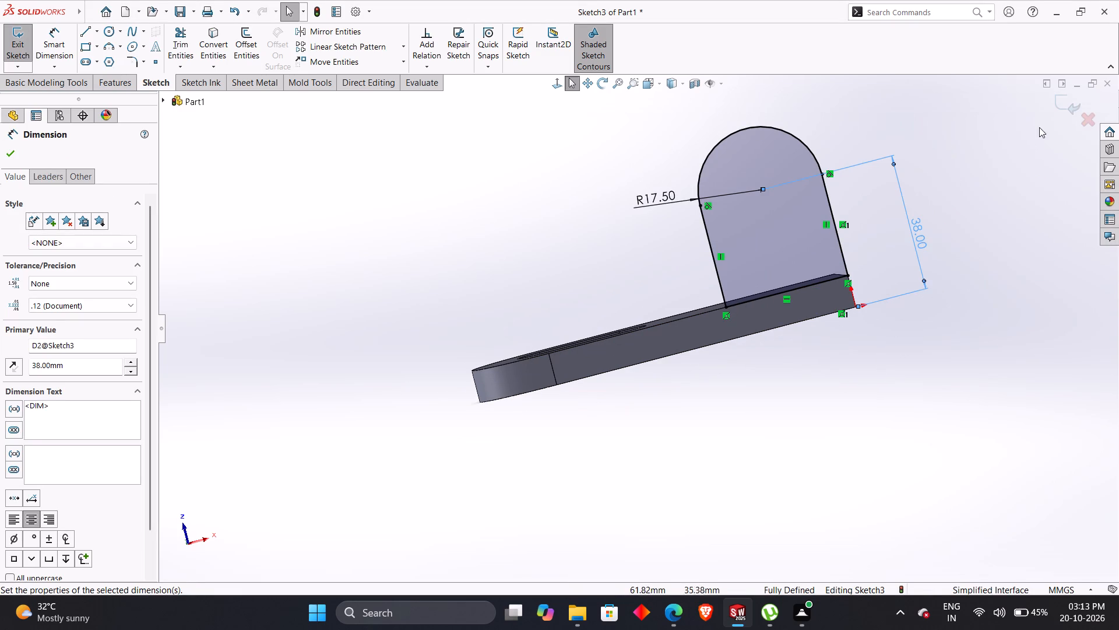
click(1068, 106)
Extrude the lug profile 9 mm blind with the direction reversed inward over the base plate, merging the result.
scroll(870, 281, down, 3)
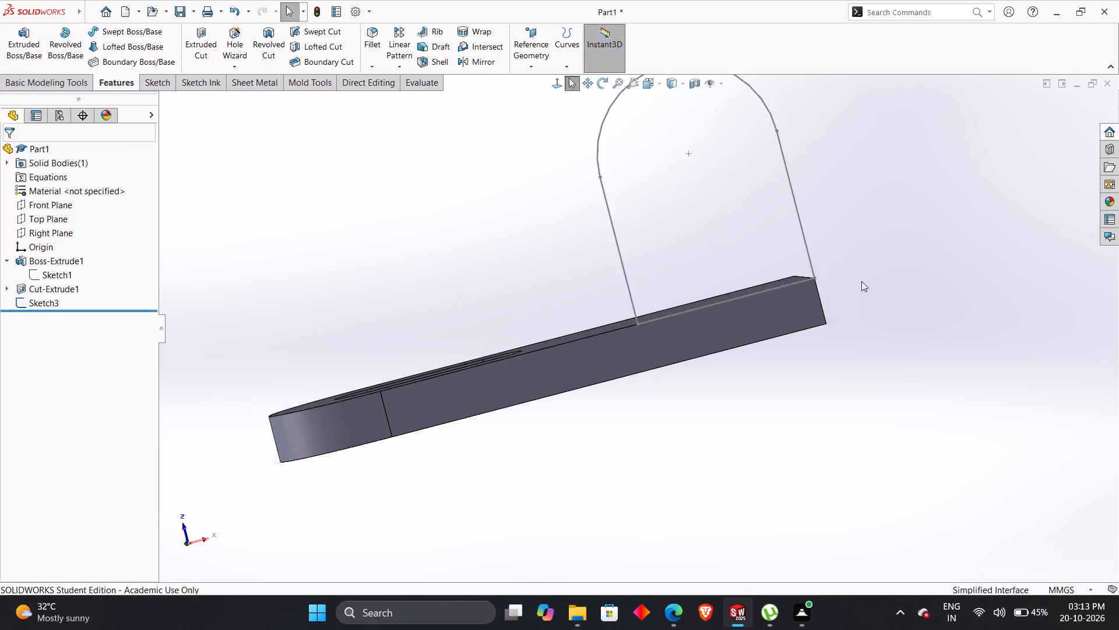
scroll(823, 293, down, 1)
middle_drag(823, 293, 839, 295)
key(shift+e)
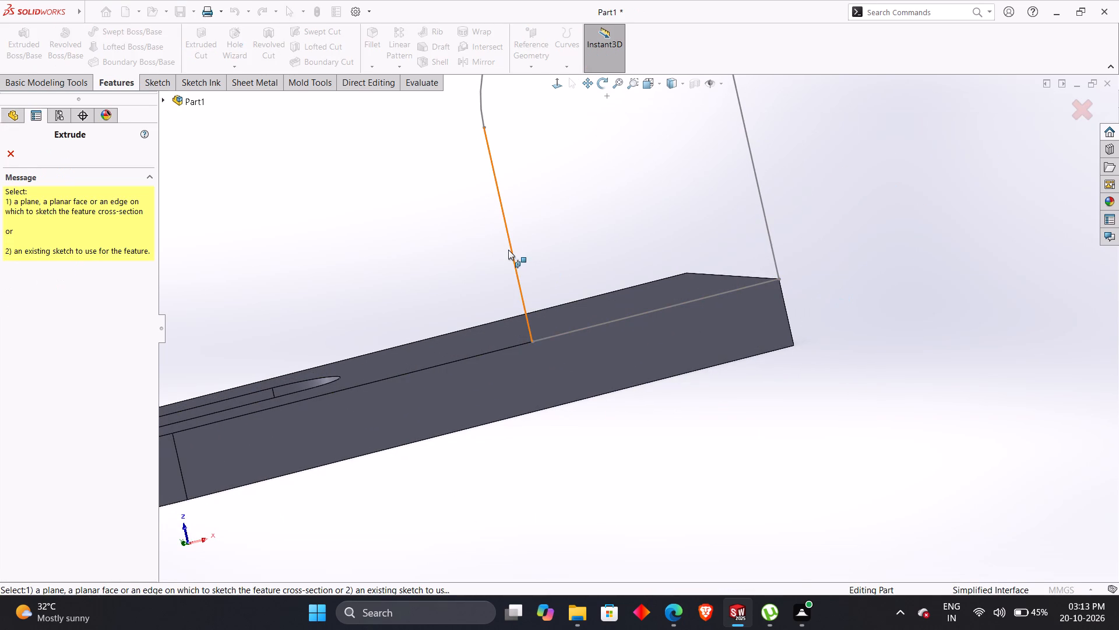
click(508, 250)
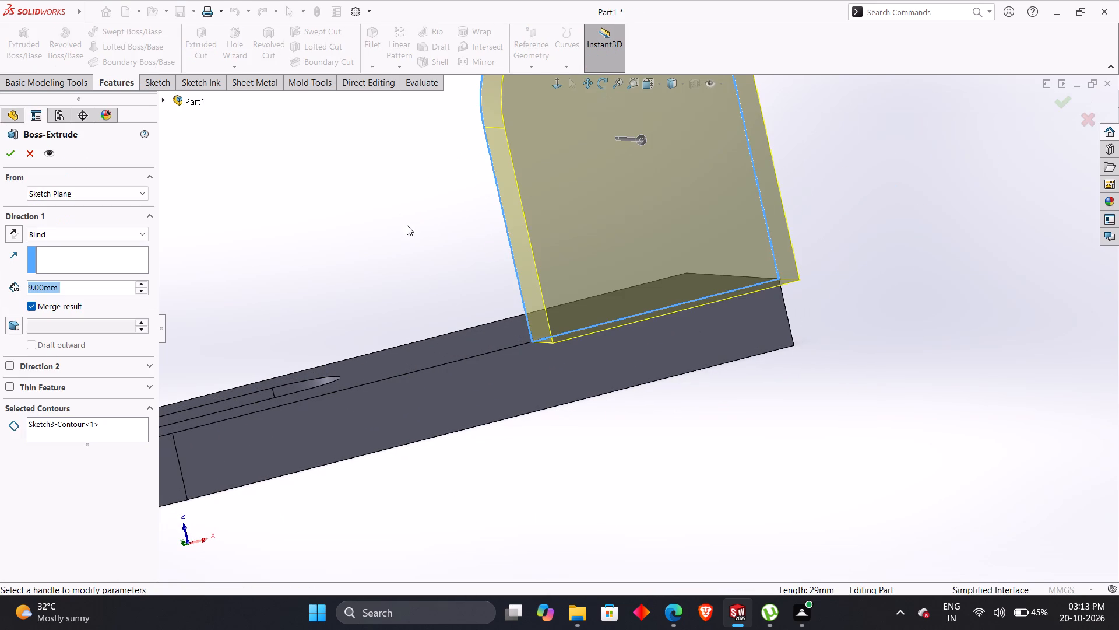
click(13, 226)
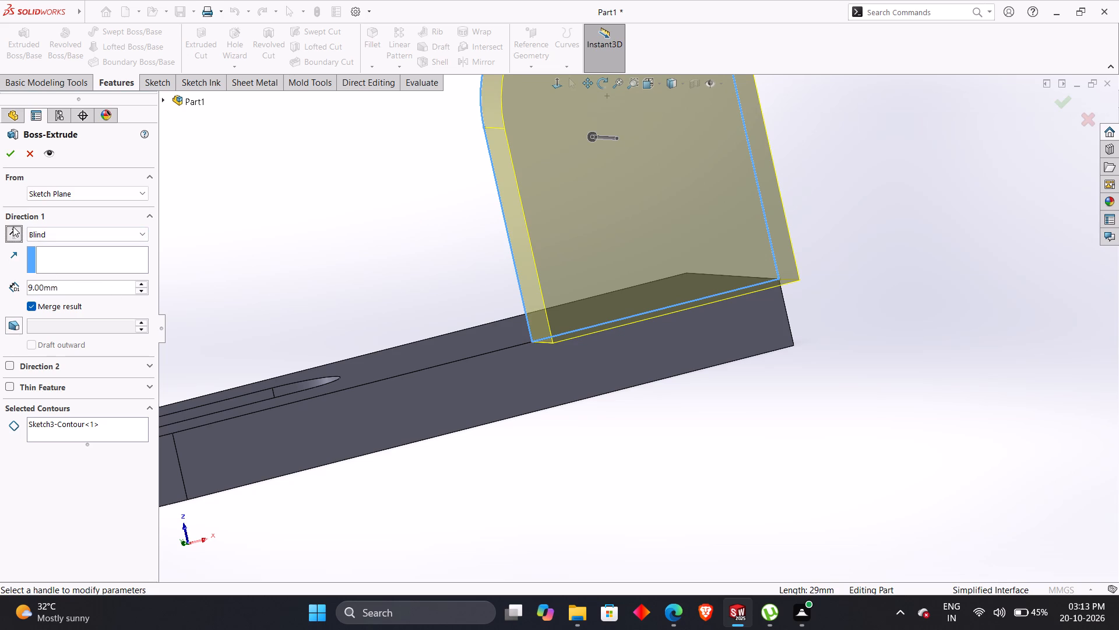
click(2, 153)
middle_drag(371, 266, 373, 266)
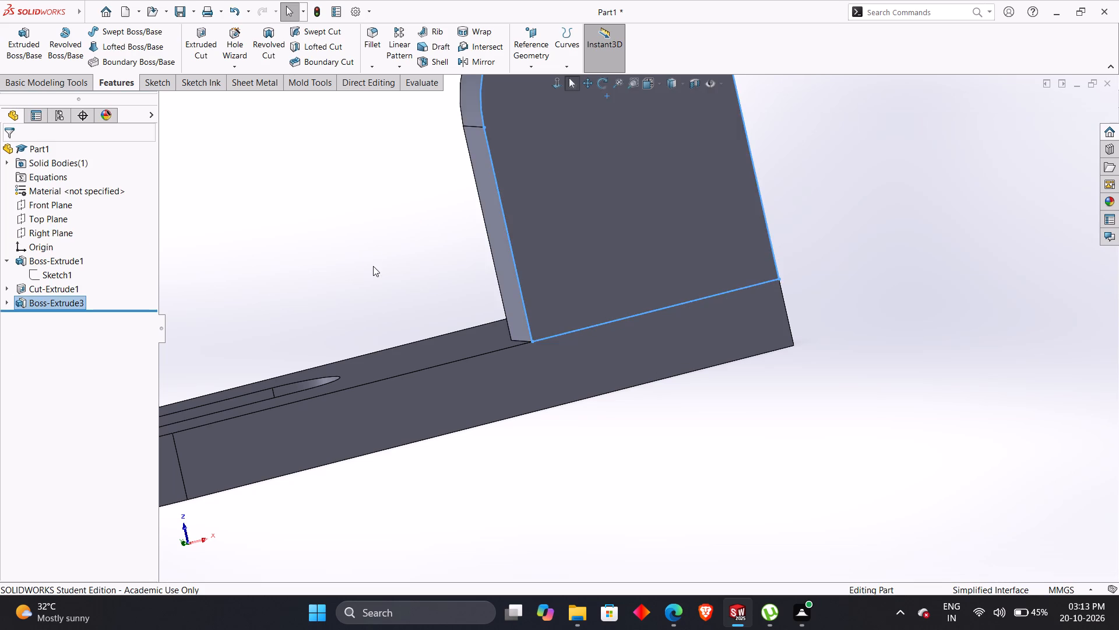
middle_drag(373, 266, 452, 279)
scroll(452, 279, up, 5)
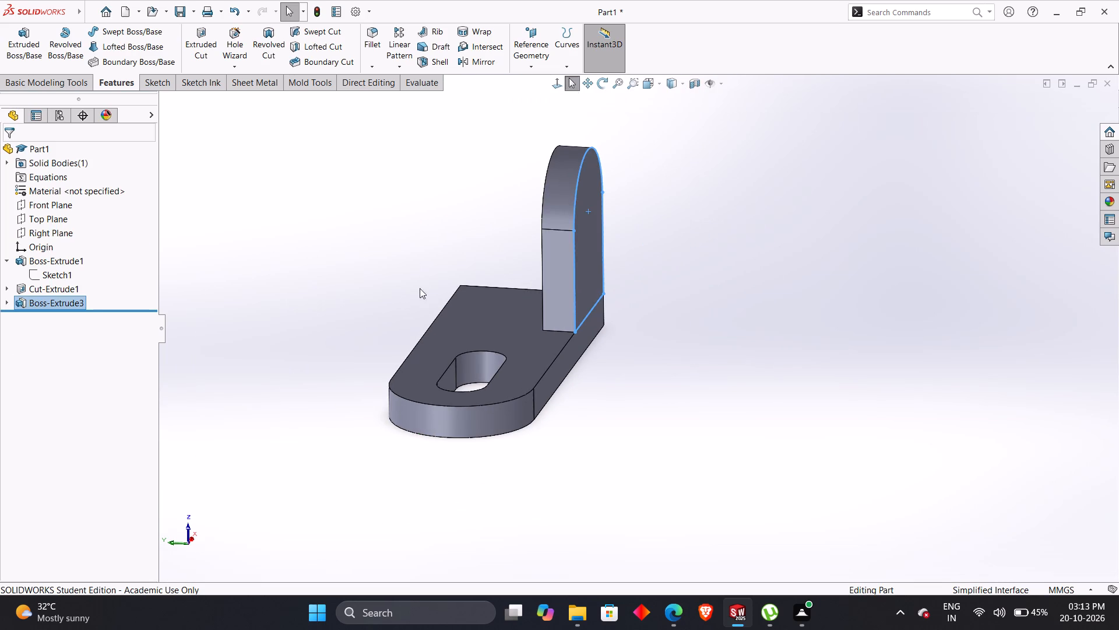
click(502, 244)
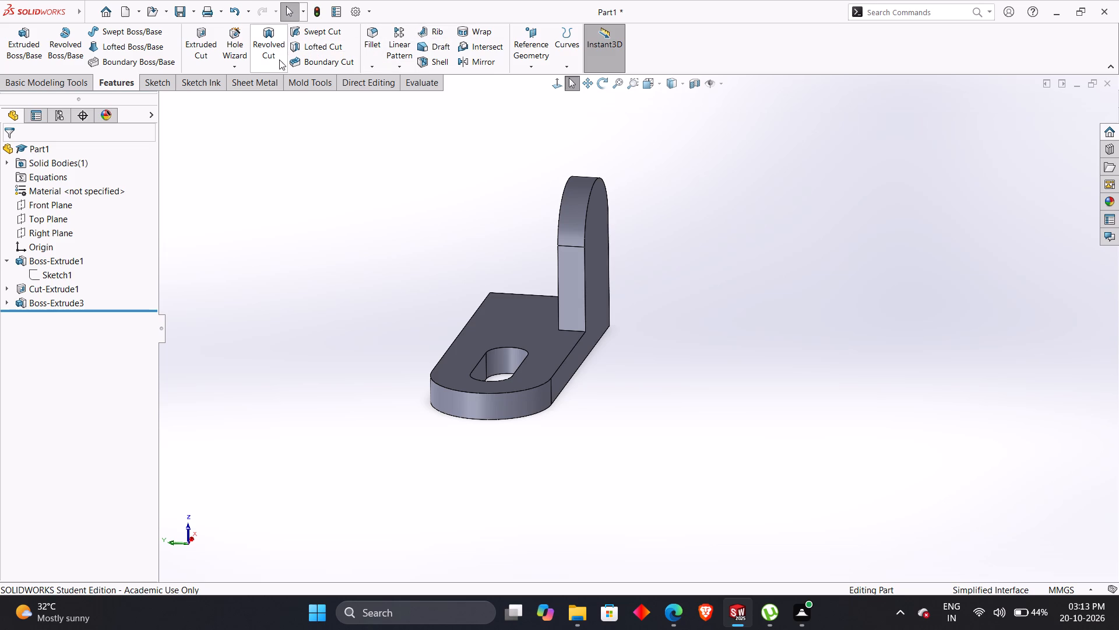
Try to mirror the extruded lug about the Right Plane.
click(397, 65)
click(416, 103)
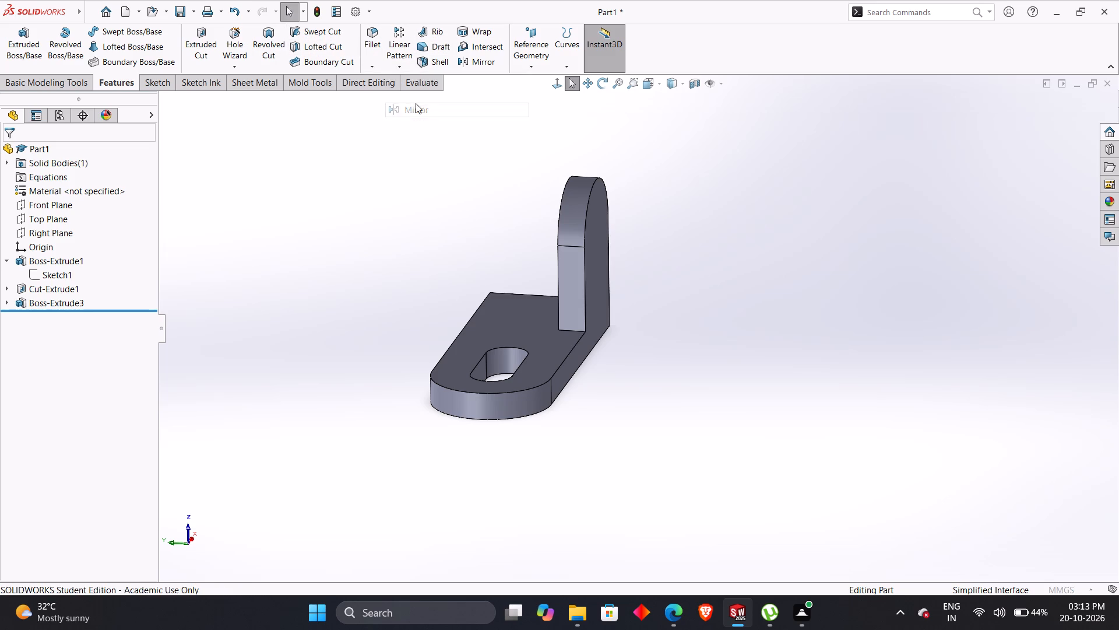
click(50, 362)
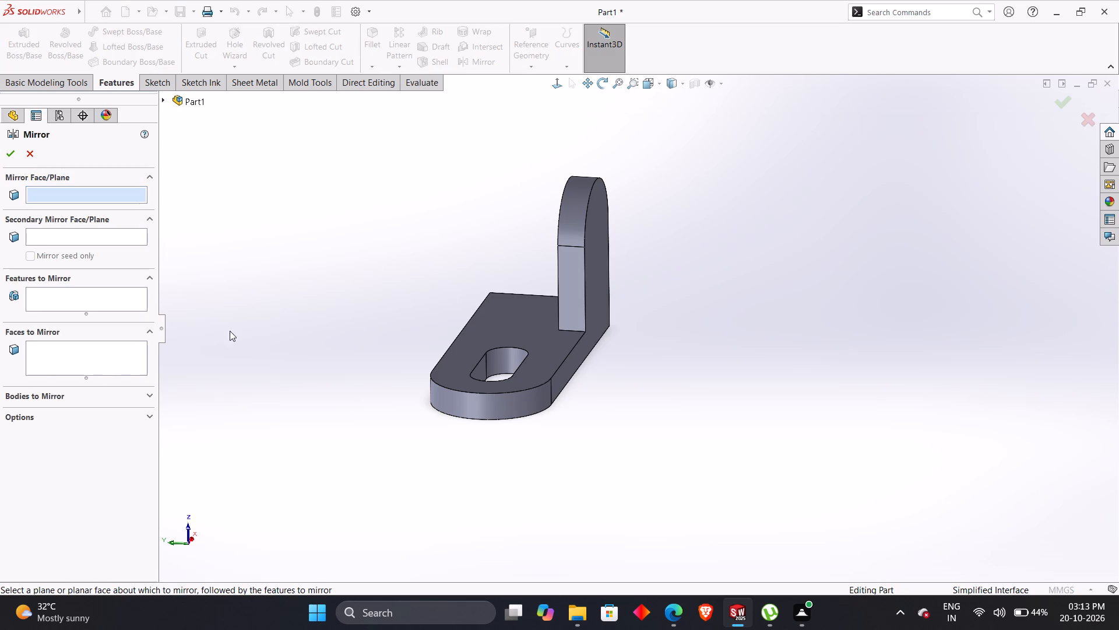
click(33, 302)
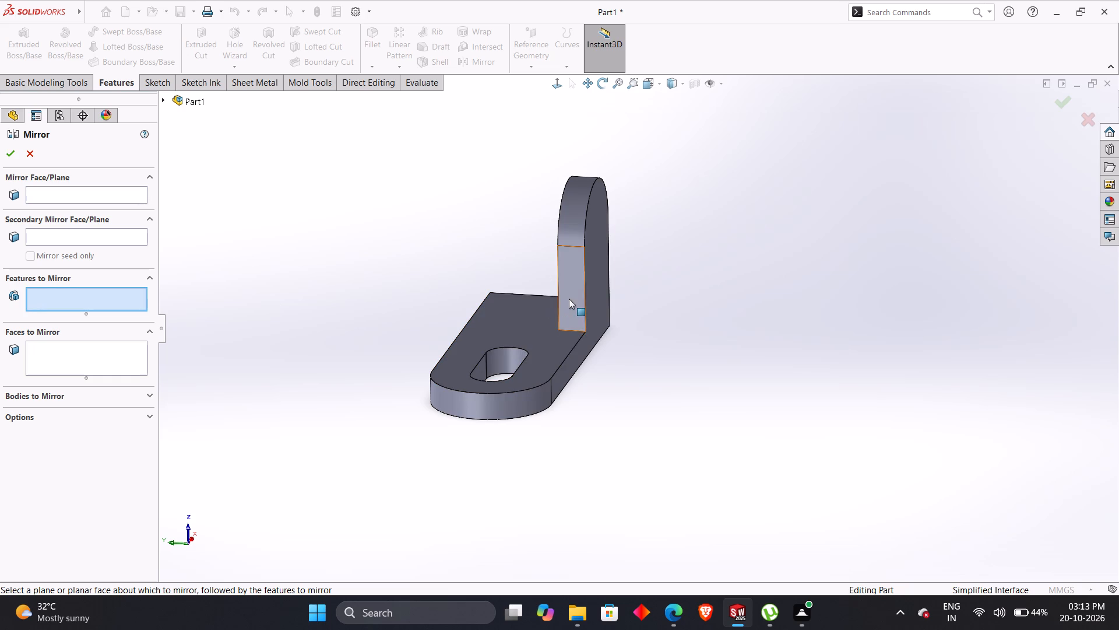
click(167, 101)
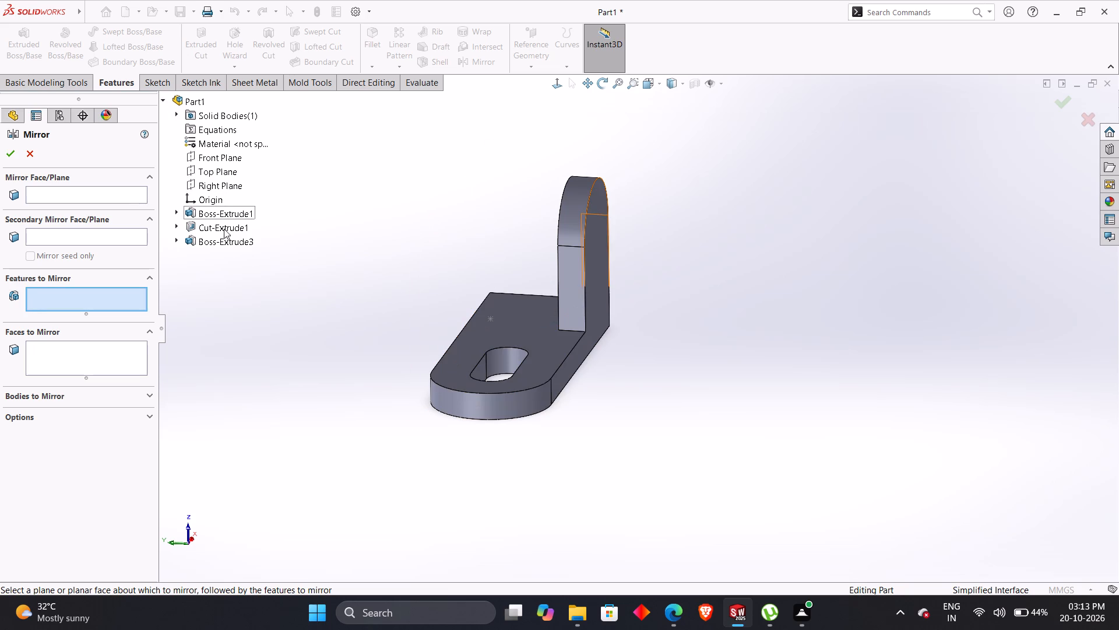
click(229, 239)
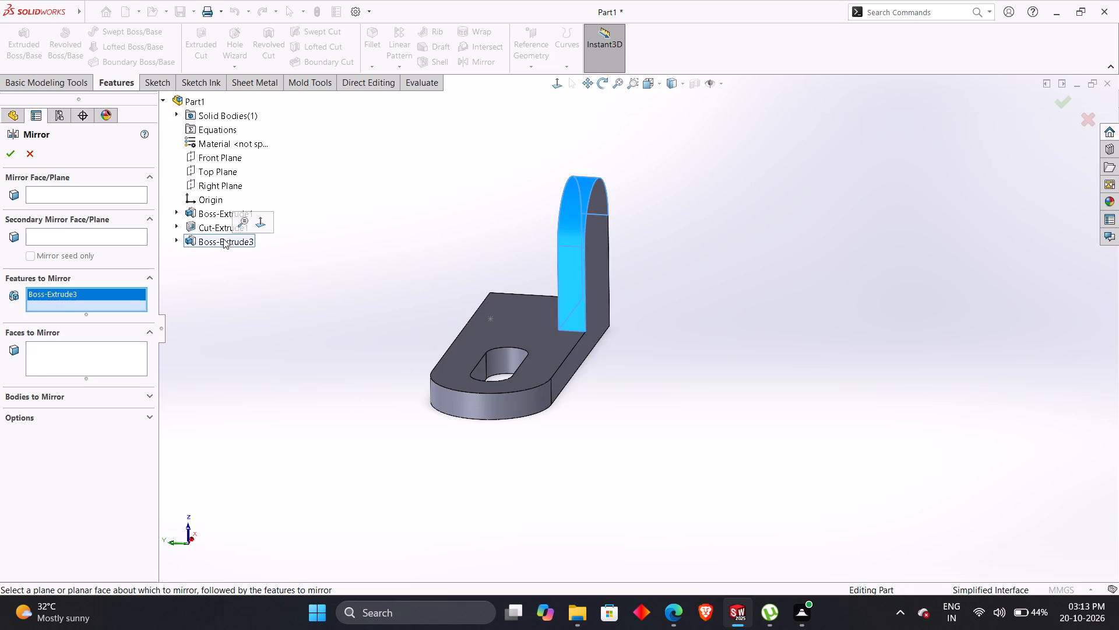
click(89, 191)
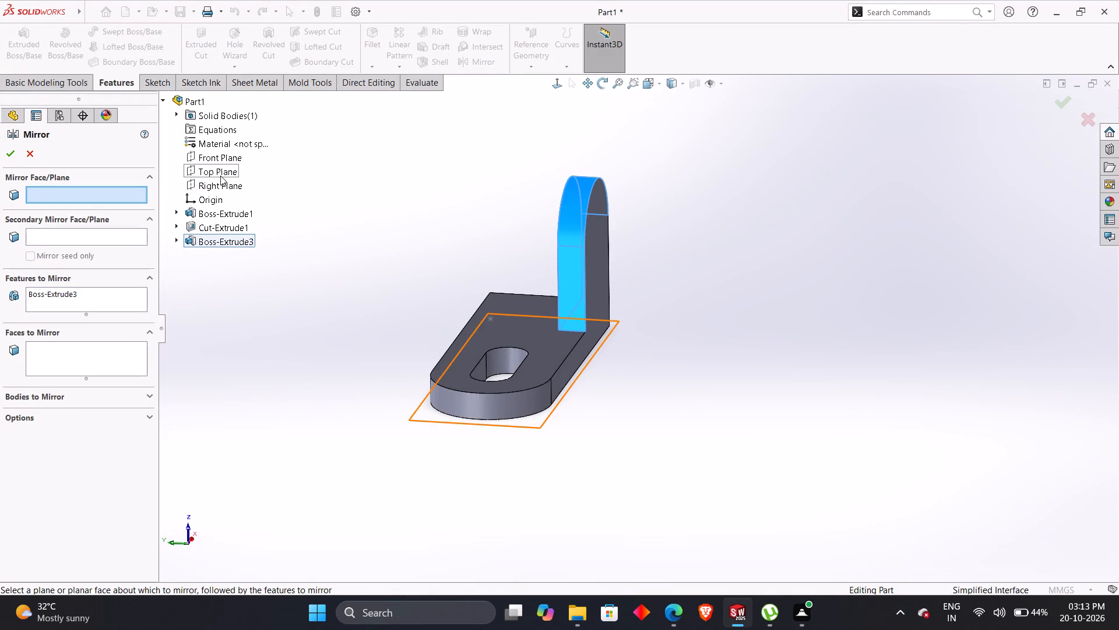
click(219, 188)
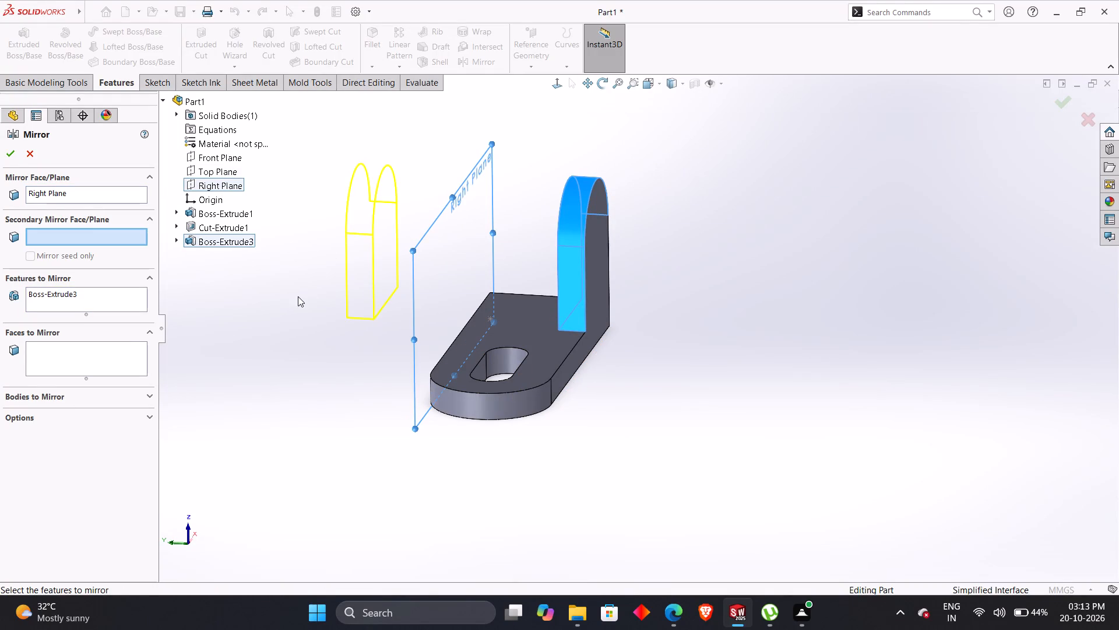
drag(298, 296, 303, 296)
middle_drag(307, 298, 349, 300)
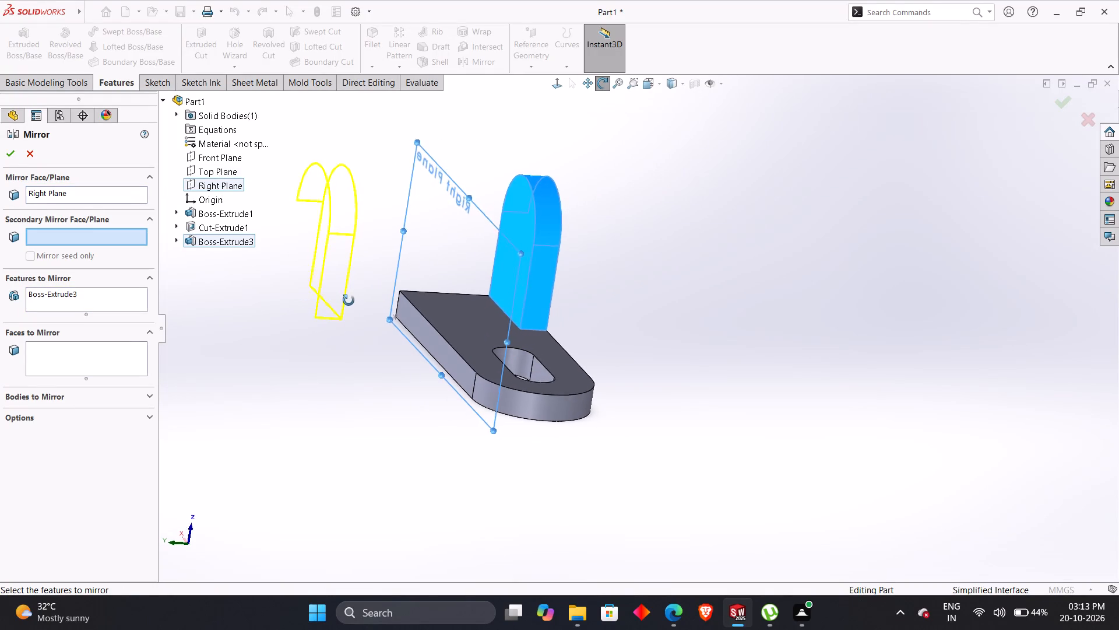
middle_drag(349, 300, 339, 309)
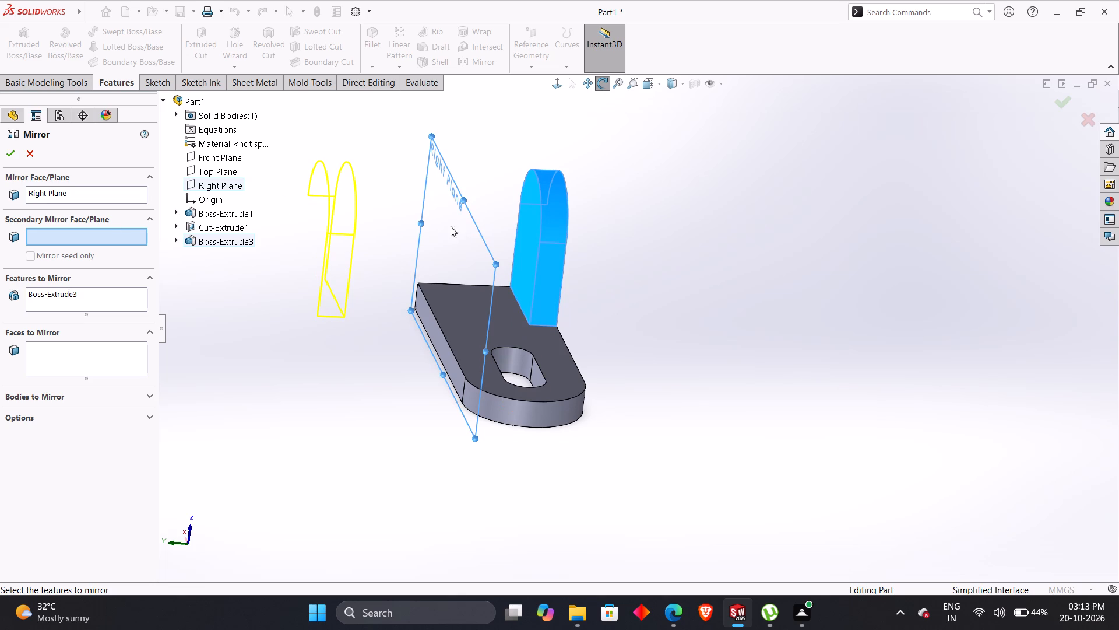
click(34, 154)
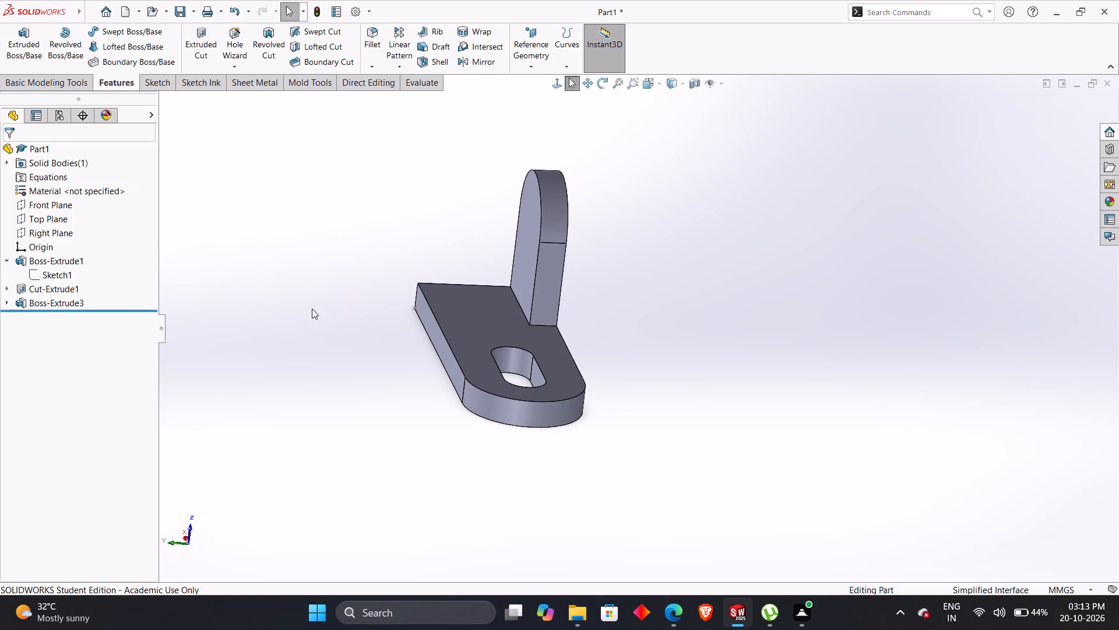
On the plate's opposite long side face, sketch a matching closed lug profile with 29 mm sides, R17.5 tangent arc and 35 mm base.
click(312, 309)
middle_drag(315, 312, 363, 312)
right_click(364, 312)
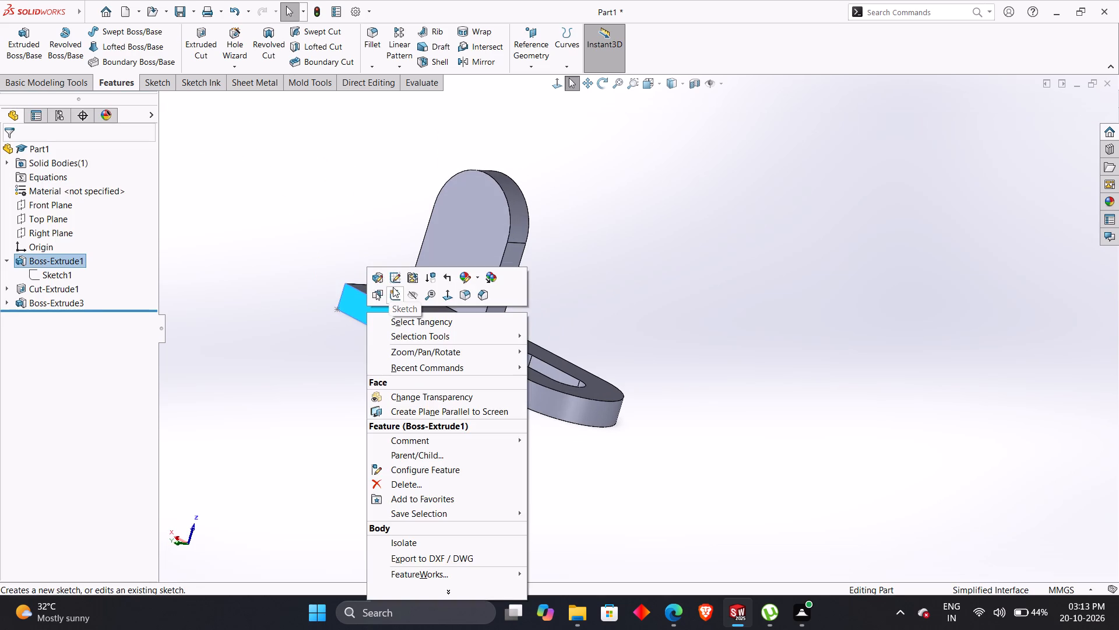
click(396, 290)
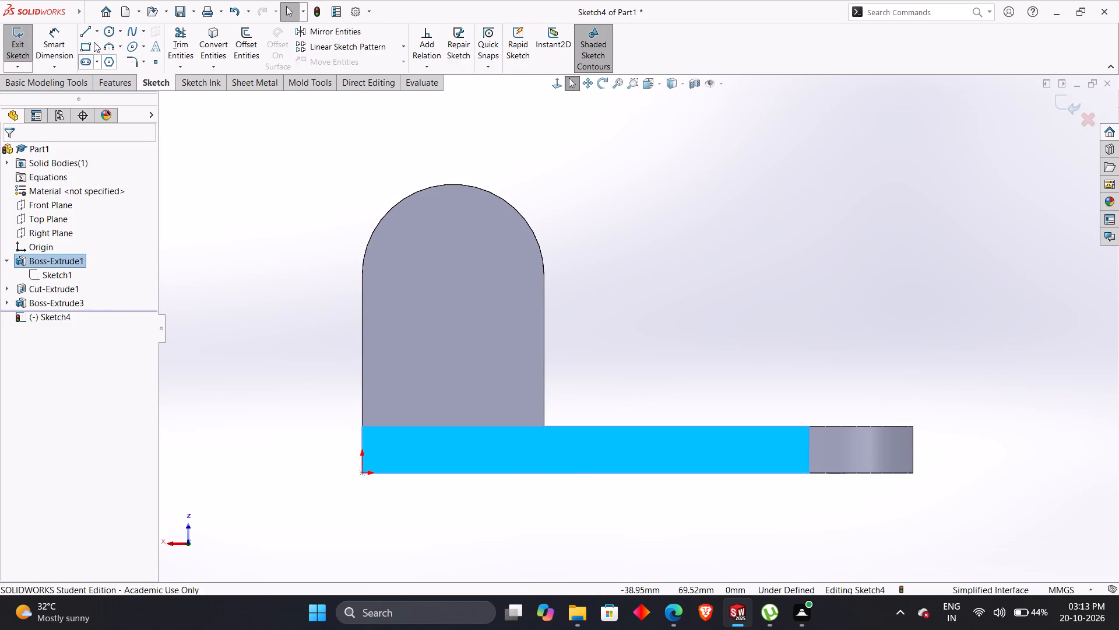
click(87, 32)
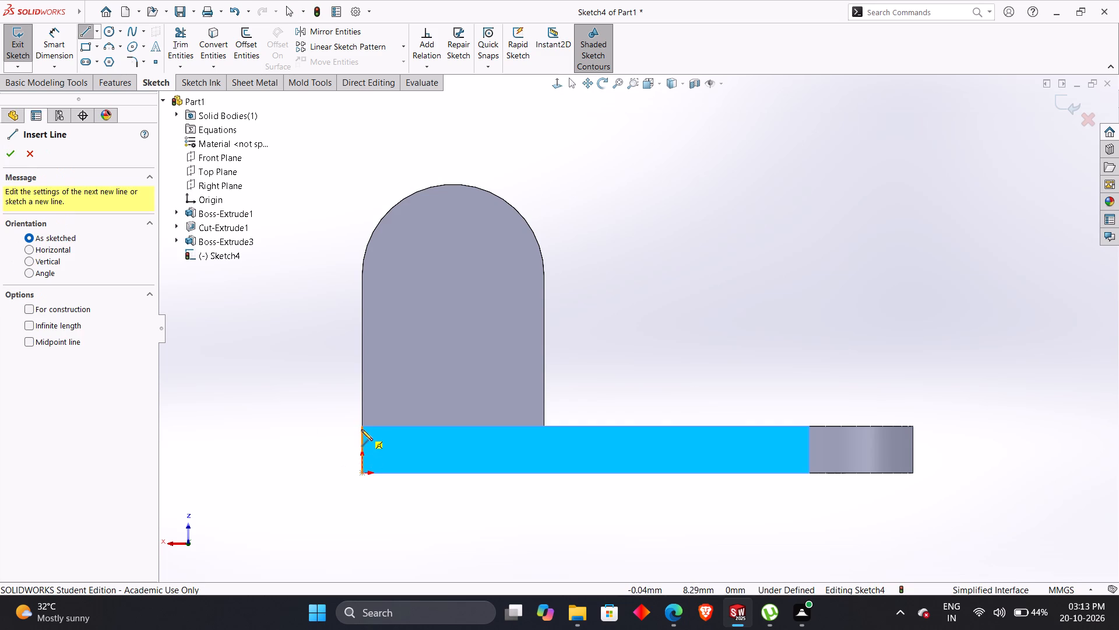
click(361, 428)
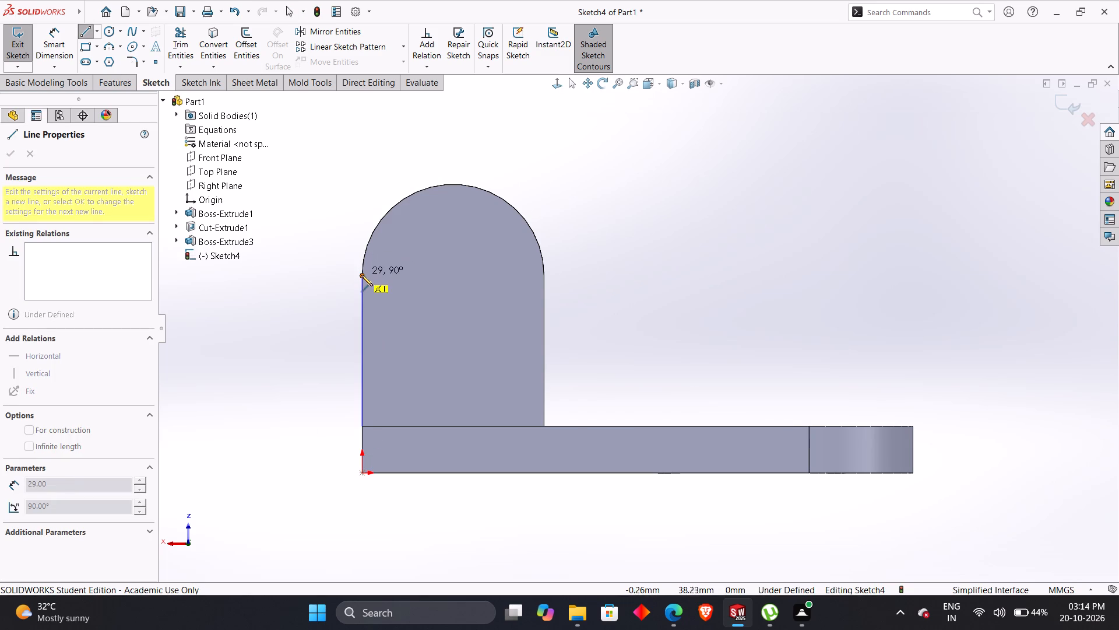
click(363, 276)
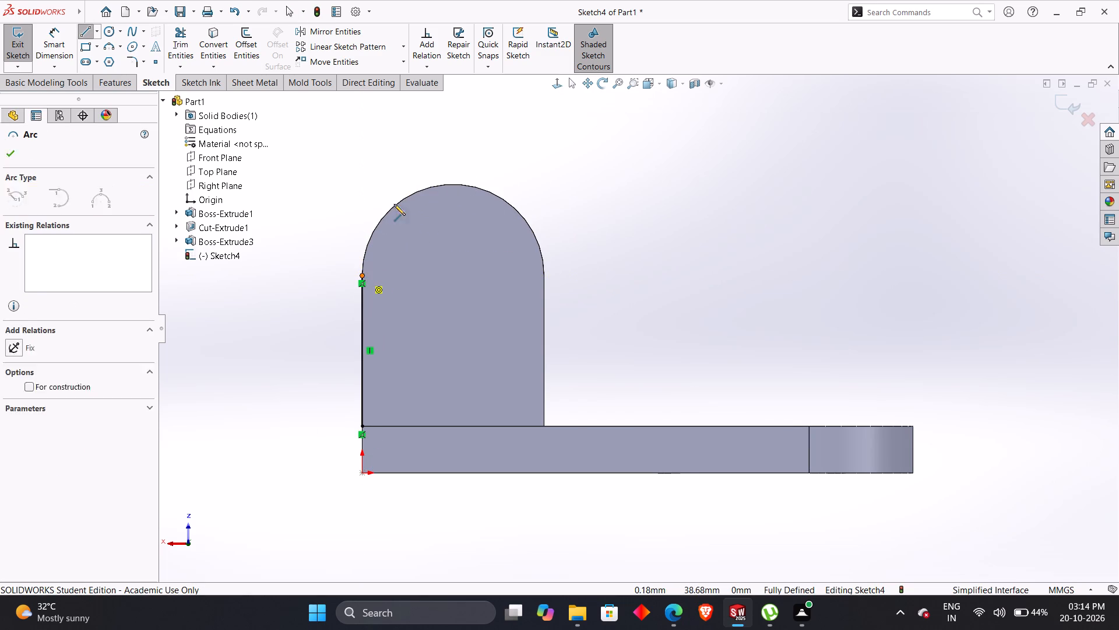
click(543, 274)
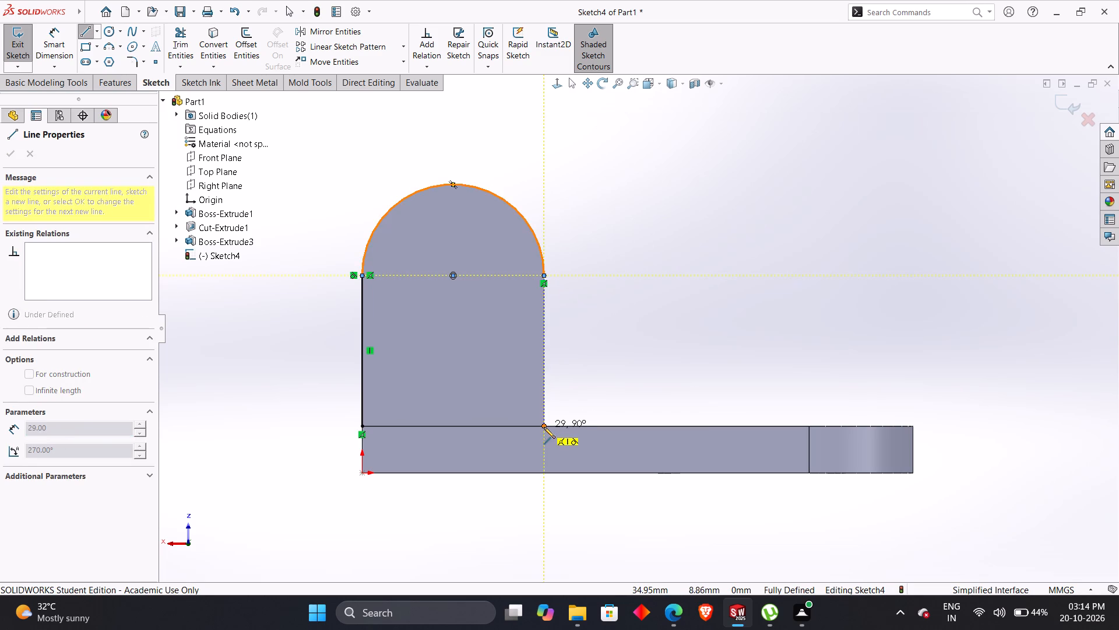
click(544, 427)
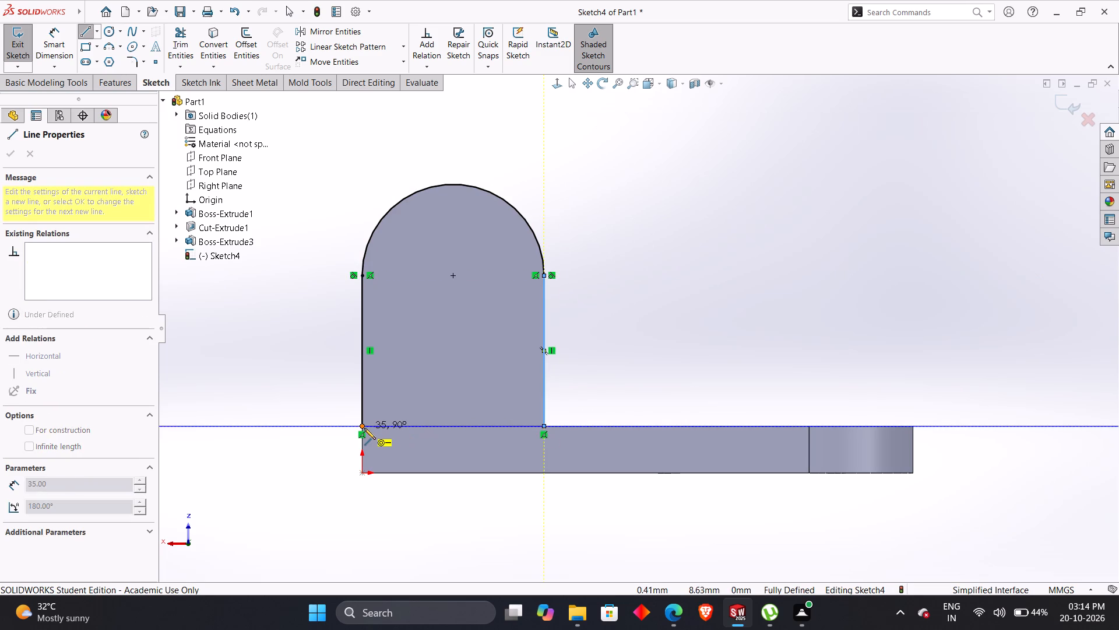
click(364, 428)
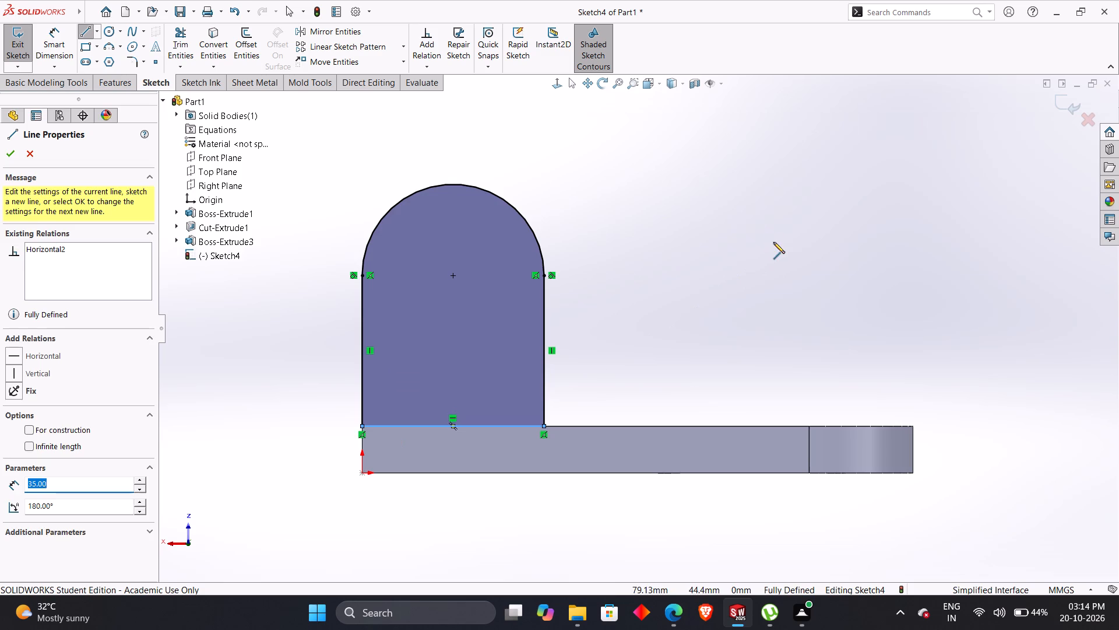
key(Escape)
key(Escape)
Extrude the second lug's profile 9 mm blind with the direction reversed inward over the plate, merging the result.
middle_drag(756, 274, 686, 334)
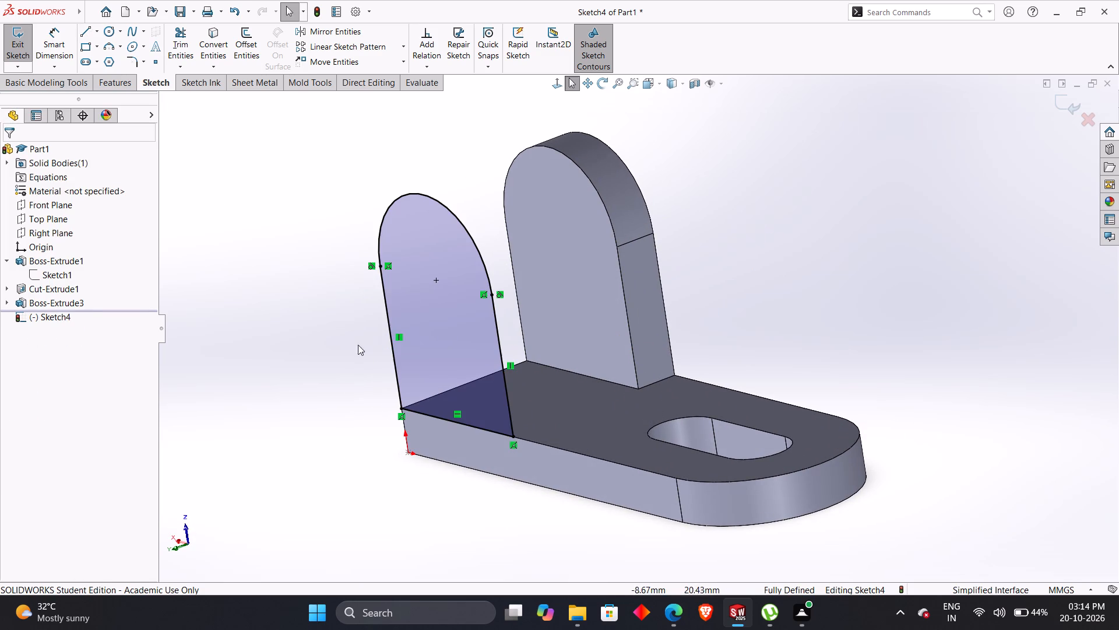
key(shift+e)
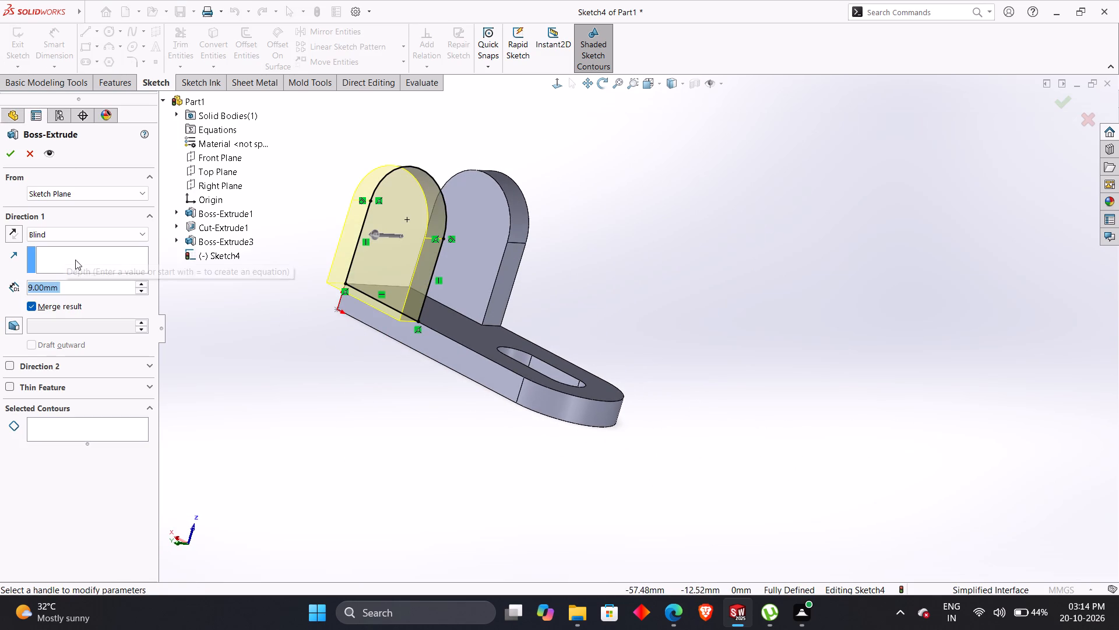
click(11, 228)
click(7, 147)
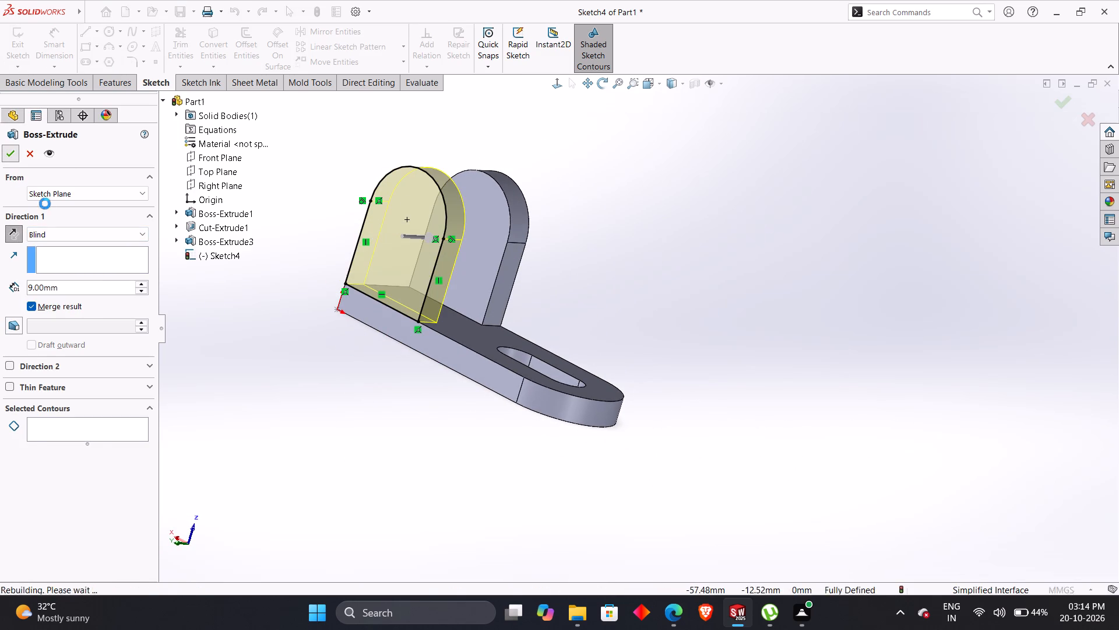
click(294, 390)
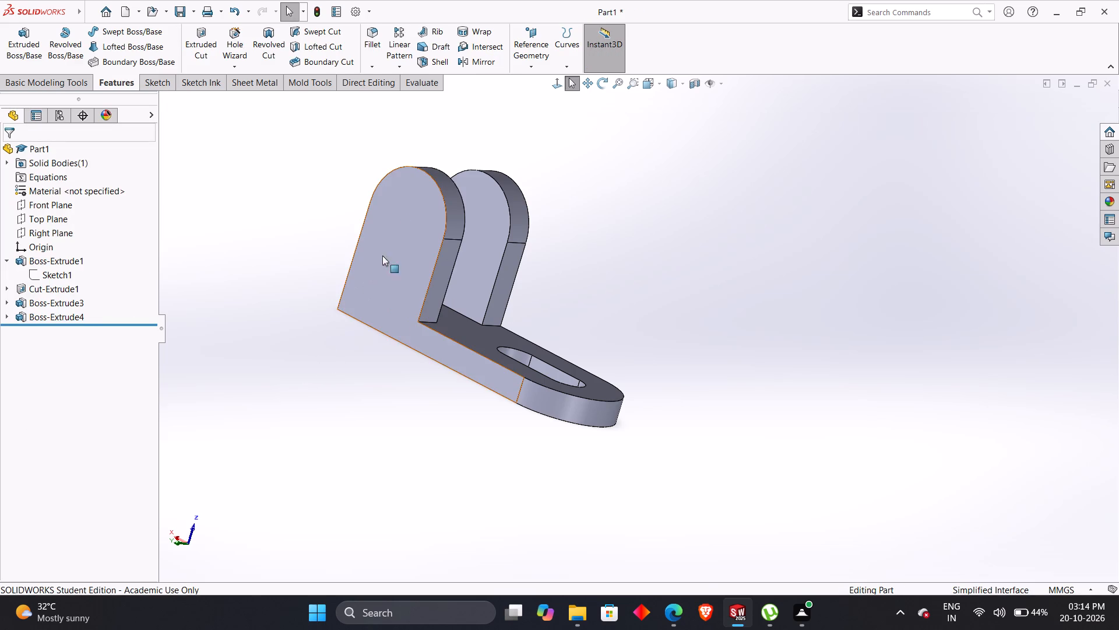
Start a sketch on the lug's outer face and draw a circle near the centre of its rounded end.
right_click(405, 222)
click(434, 210)
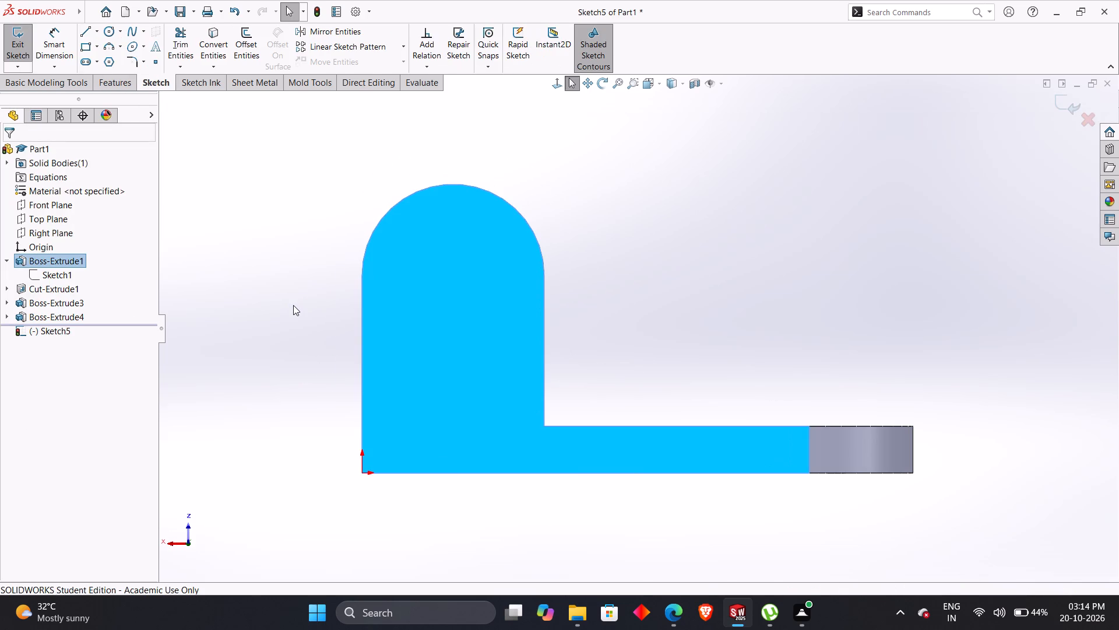
click(110, 33)
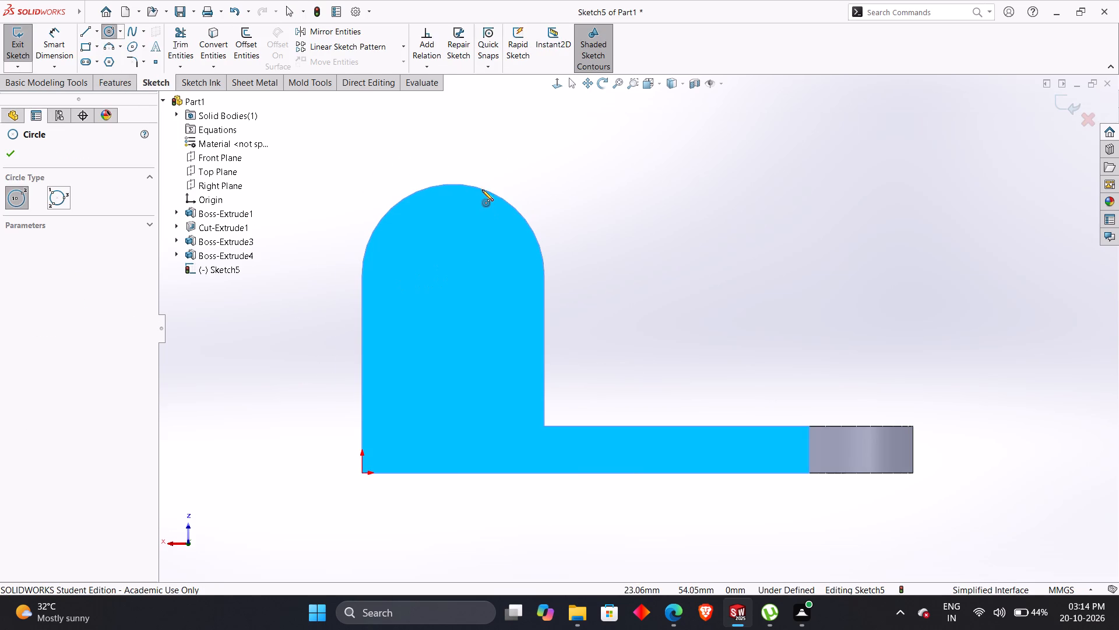
click(453, 272)
click(434, 303)
Dimension the circle's diameter to 14 mm, as given in the practice drawing.
key(alt+Tab)
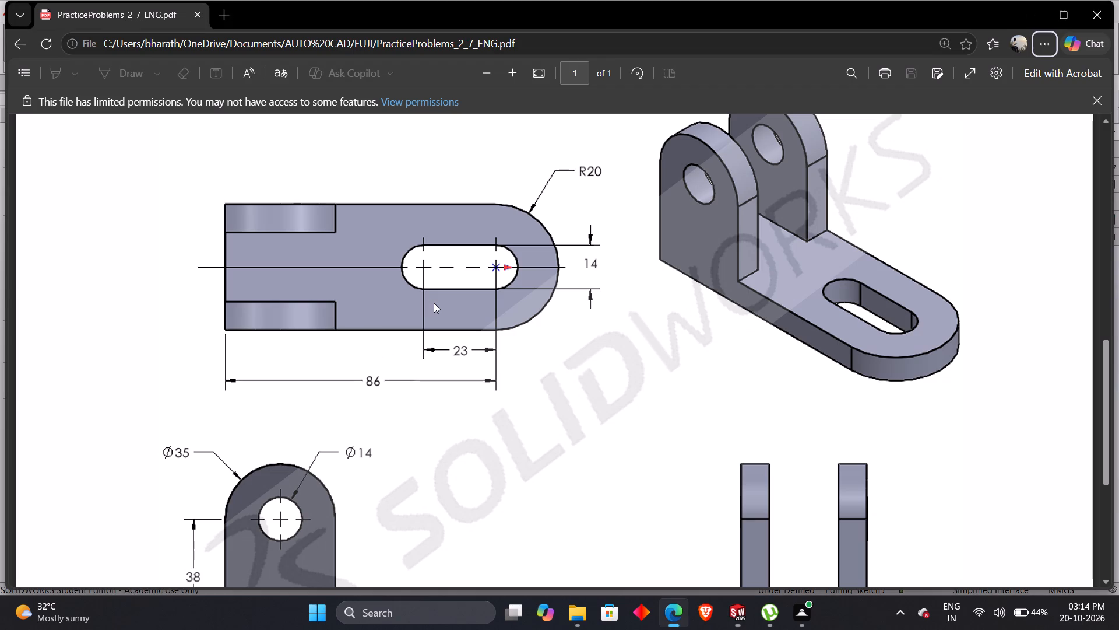
key(alt+Tab)
right_drag(670, 287, 673, 158)
click(490, 264)
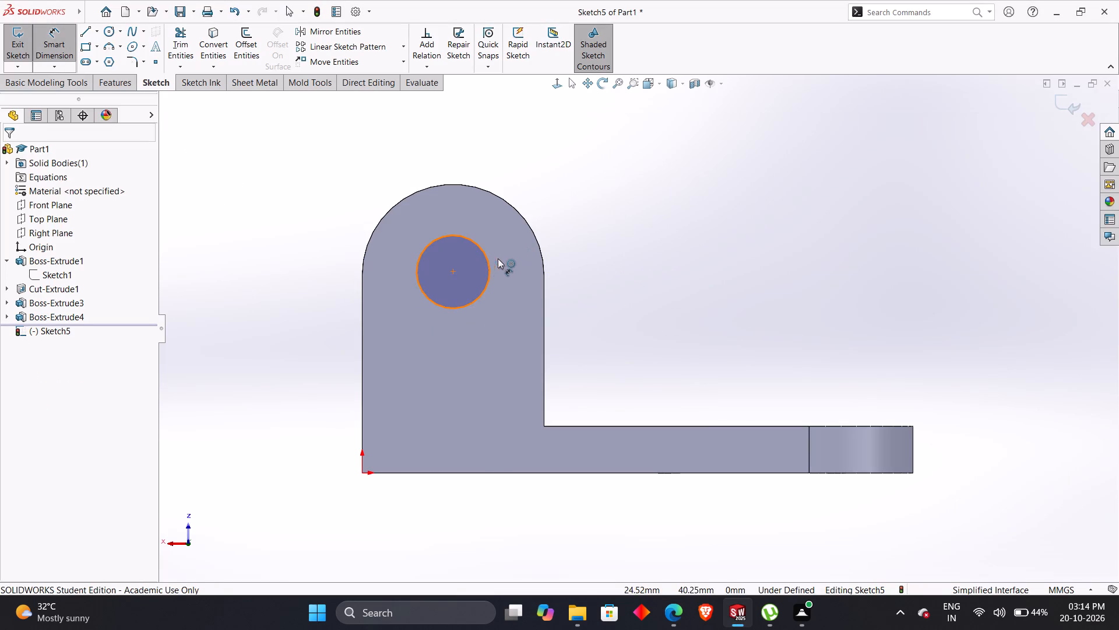
click(554, 213)
text(14)
key(Return)
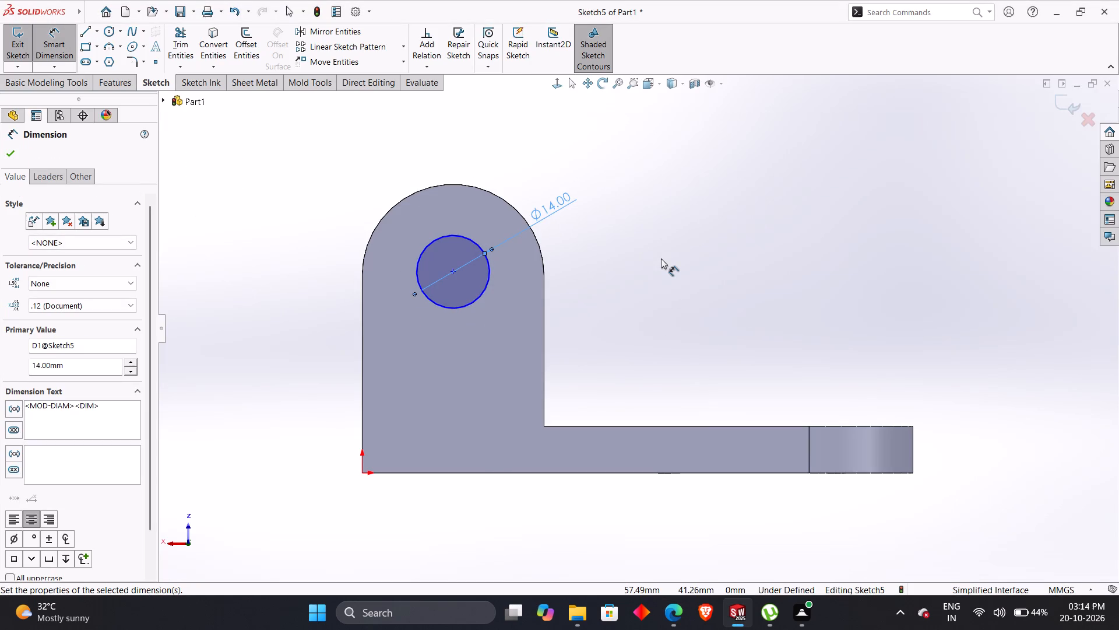
click(661, 258)
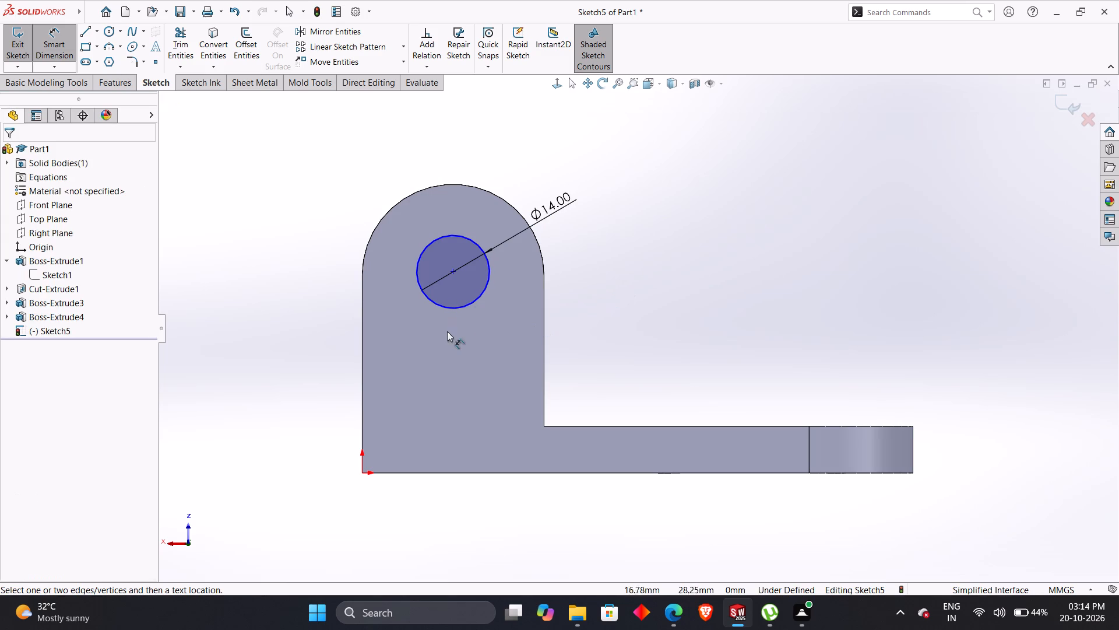
key(Escape)
key(Escape)
key(Escape)
key(Escape)
key(Escape)
key(Escape)
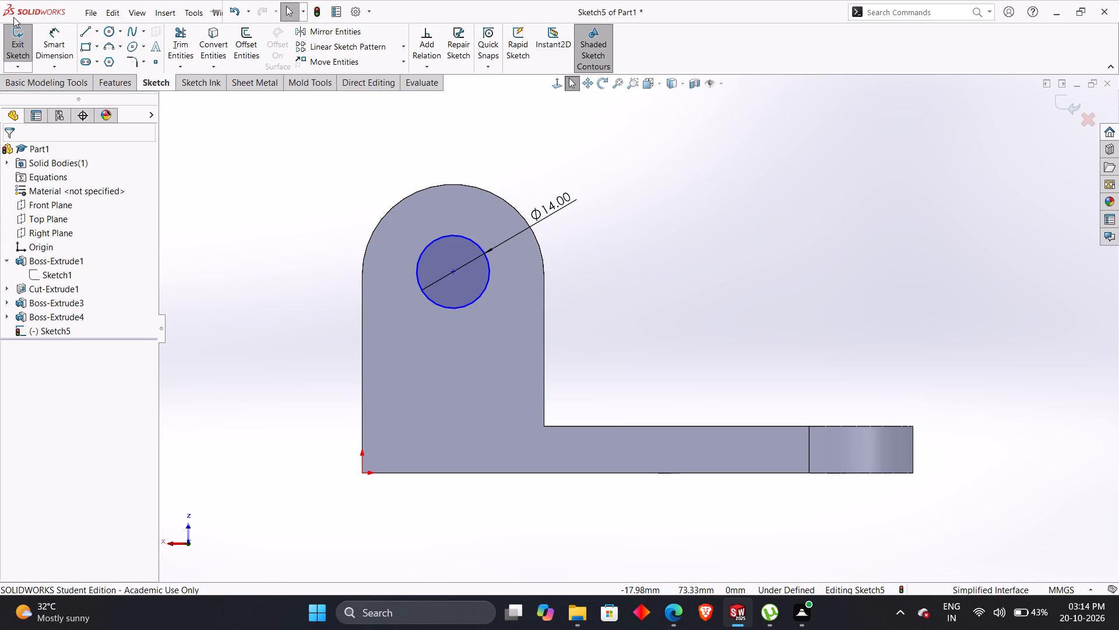
Draw a vertical construction centerline from the top of the lug's arc down to the bottom edge of the base.
click(98, 36)
click(105, 59)
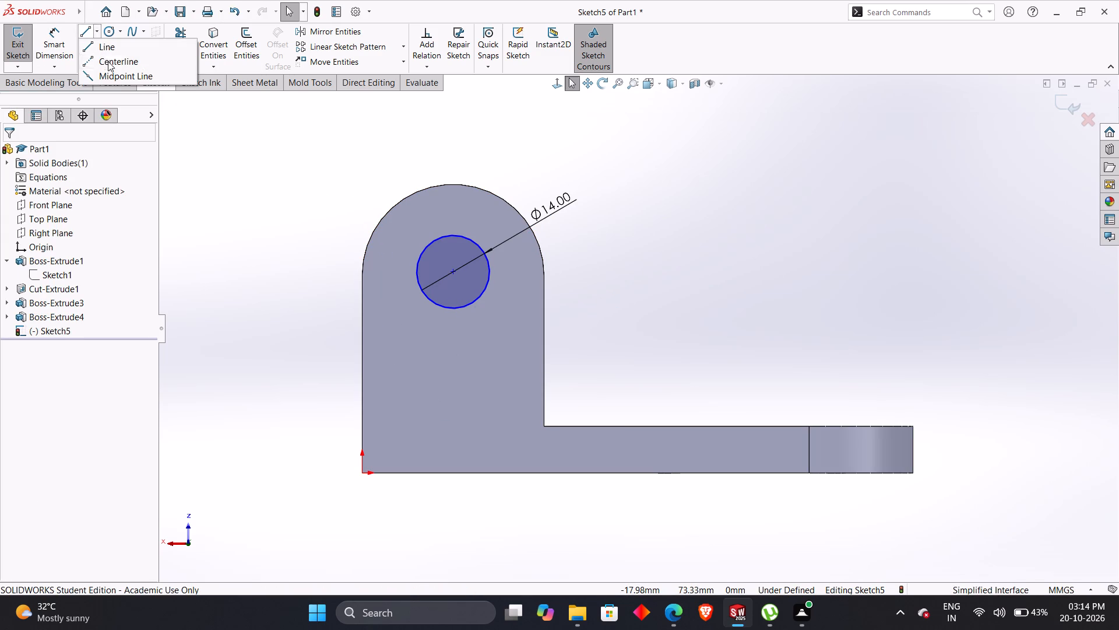
click(455, 185)
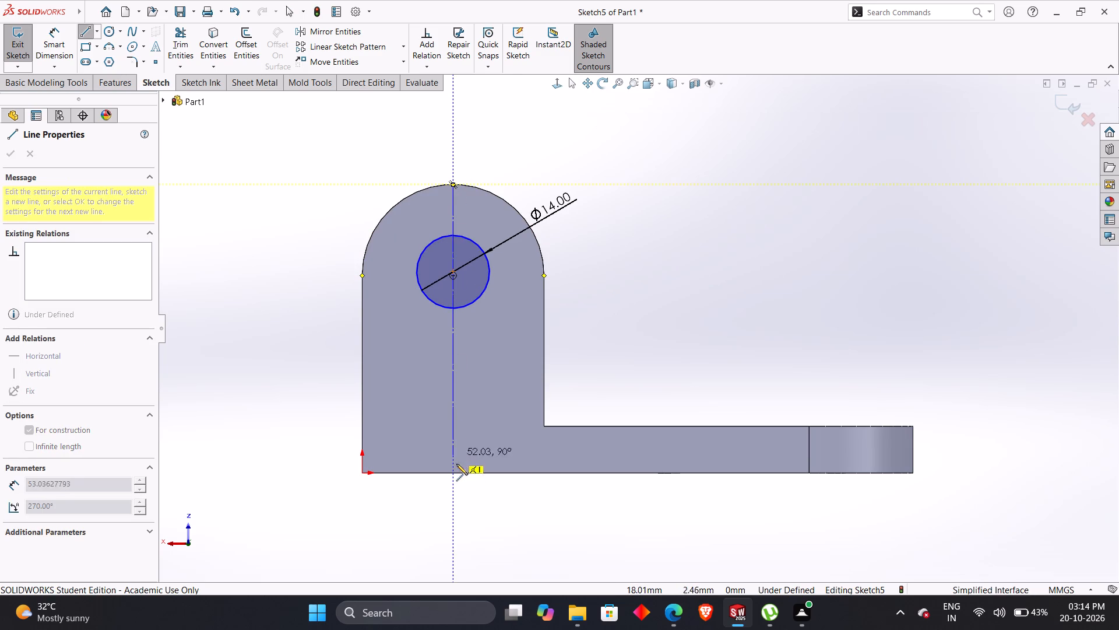
click(453, 472)
key(Escape)
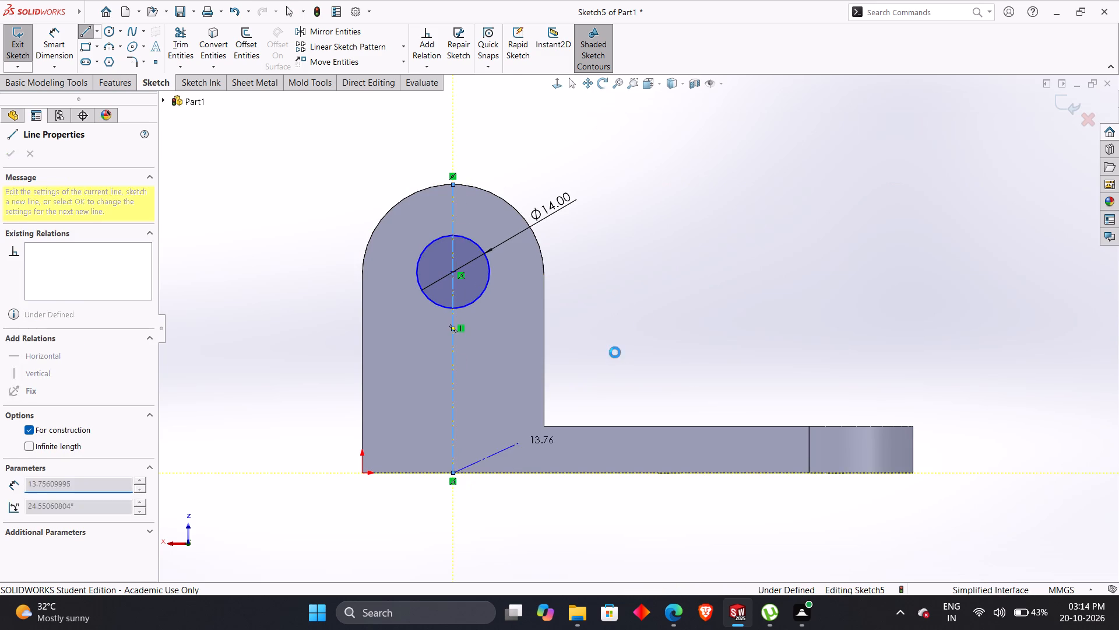
key(Escape)
key(Escape)
key(Escape)
key(Escape)
right_drag(650, 339, 643, 162)
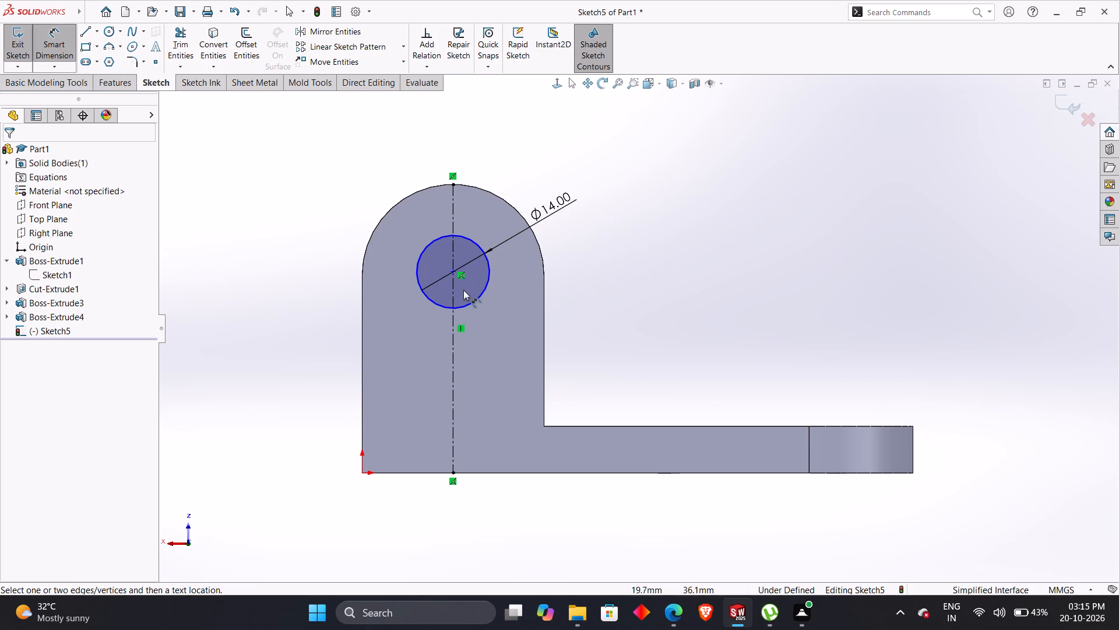
key(Escape)
key(Escape)
key(Escape)
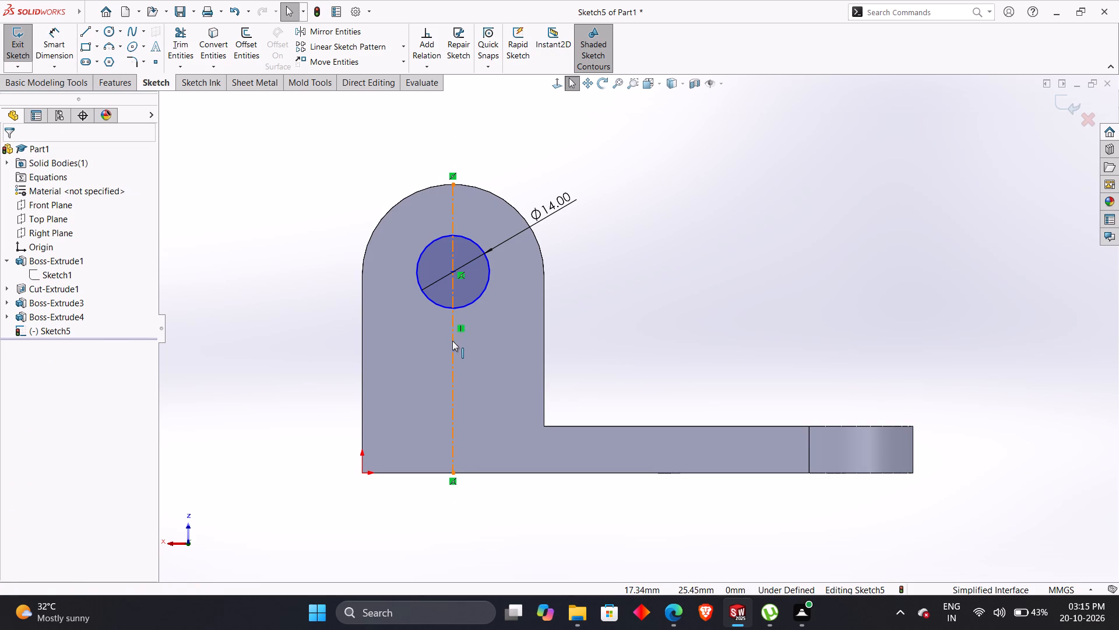
Make the circle's centre point coincident with the vertical centerline.
click(452, 341)
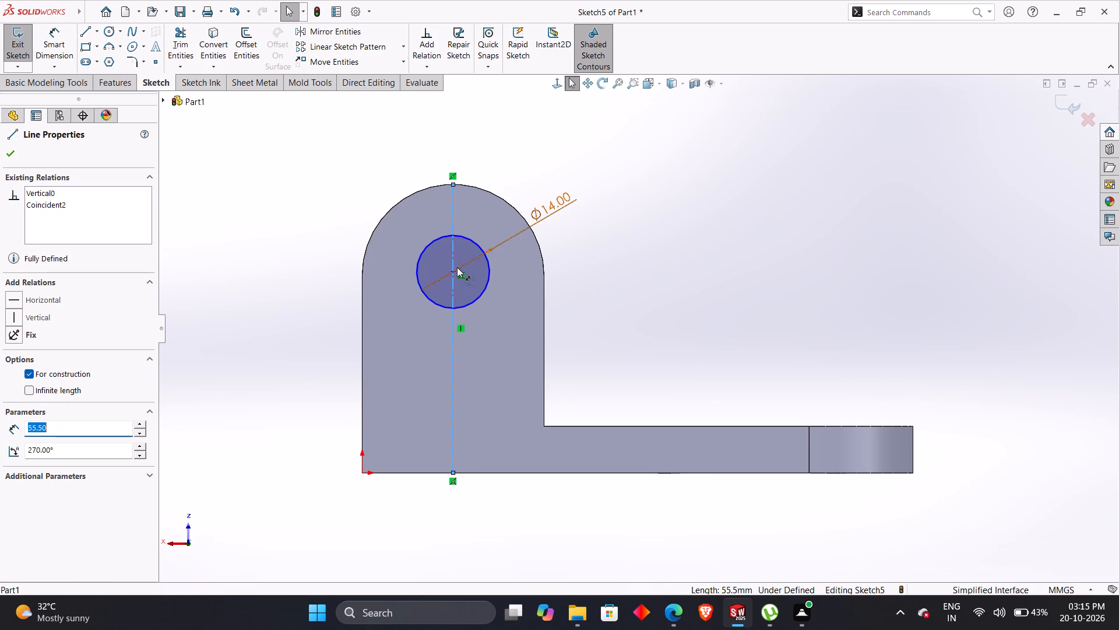
ctrl+click(455, 271)
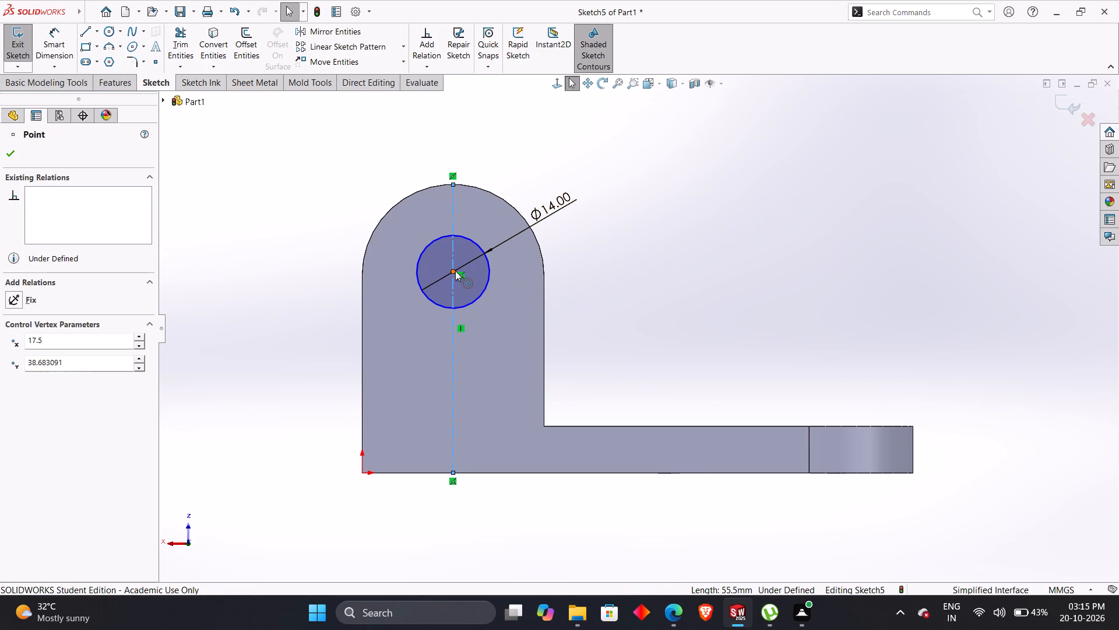
click(513, 222)
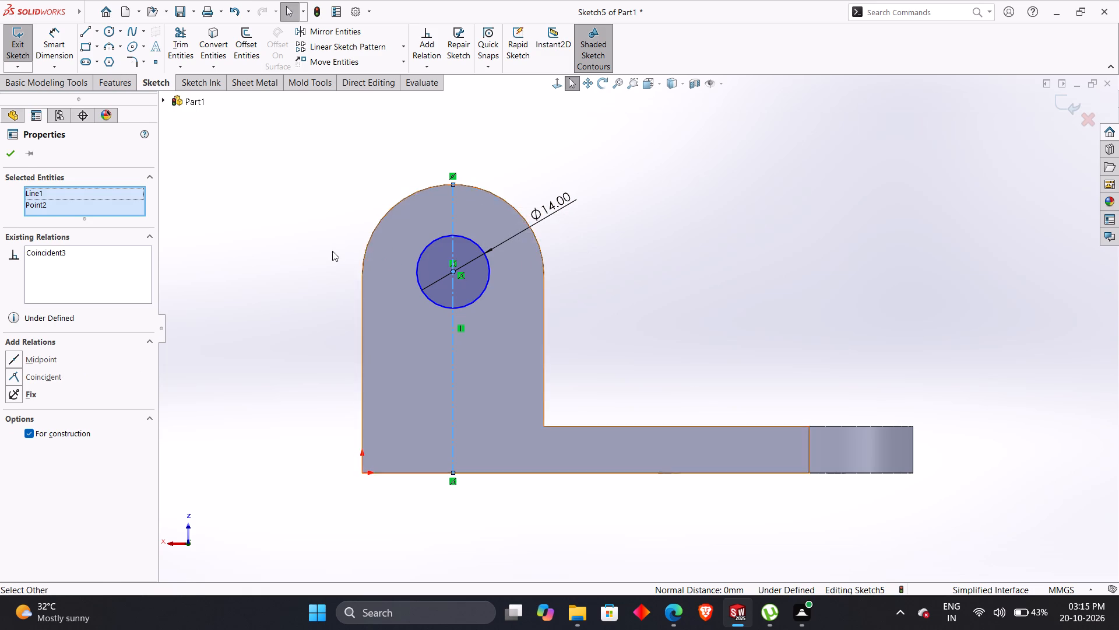
click(321, 251)
Dimension the circle's centre 38 mm above the bottom edge of the base, following the practice drawing.
key(alt+Tab)
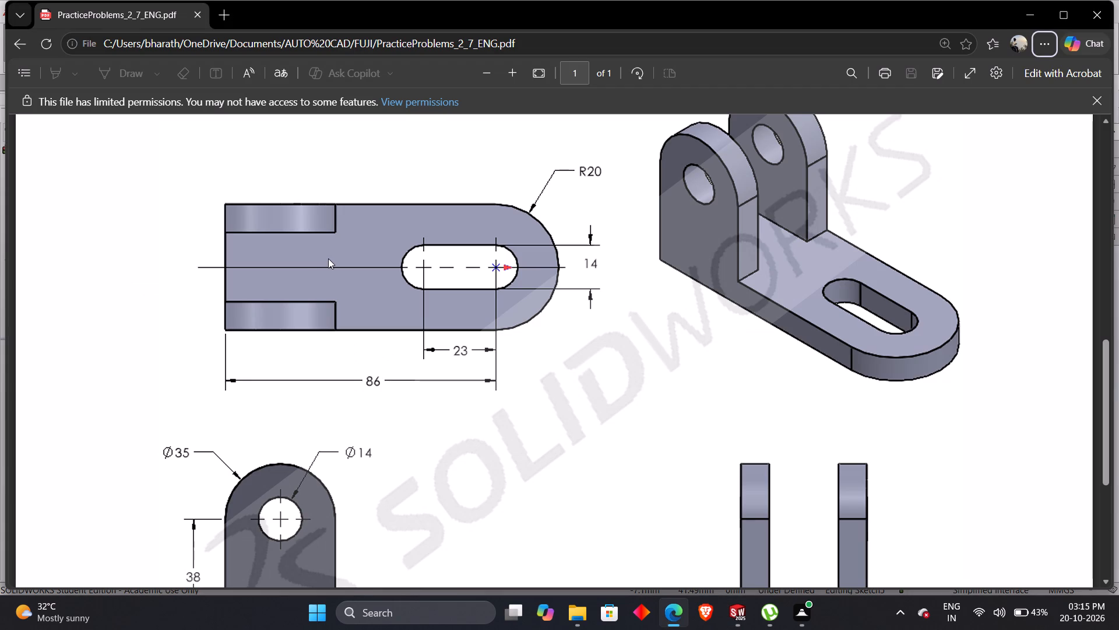
scroll(379, 487, up, 1)
scroll(379, 487, down, 2)
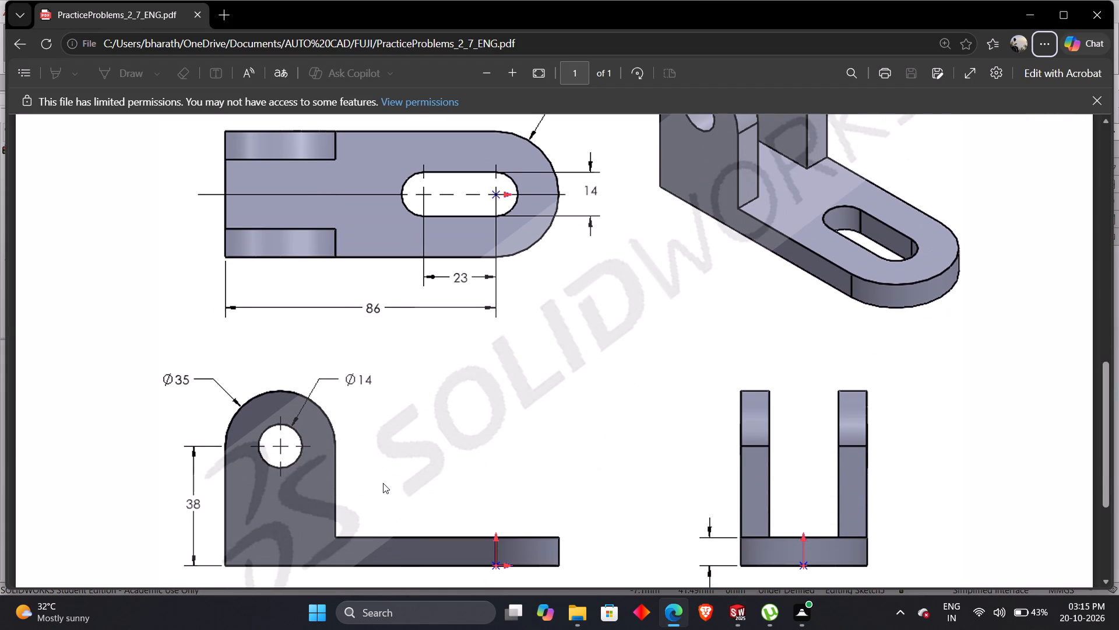
key(alt+Tab)
right_drag(287, 405, 295, 261)
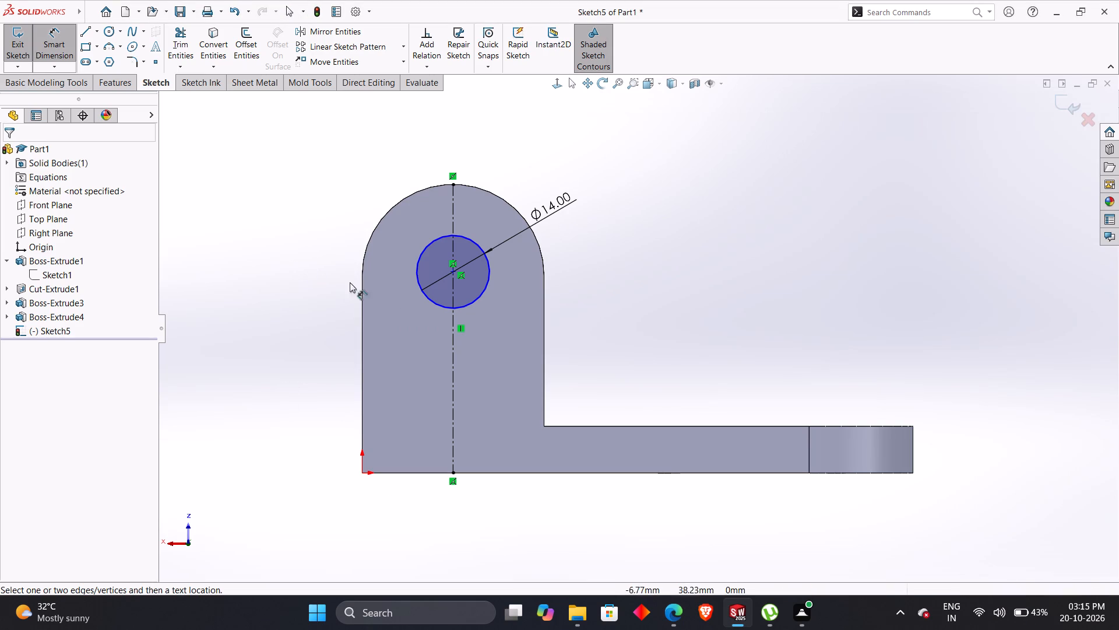
click(452, 272)
click(488, 472)
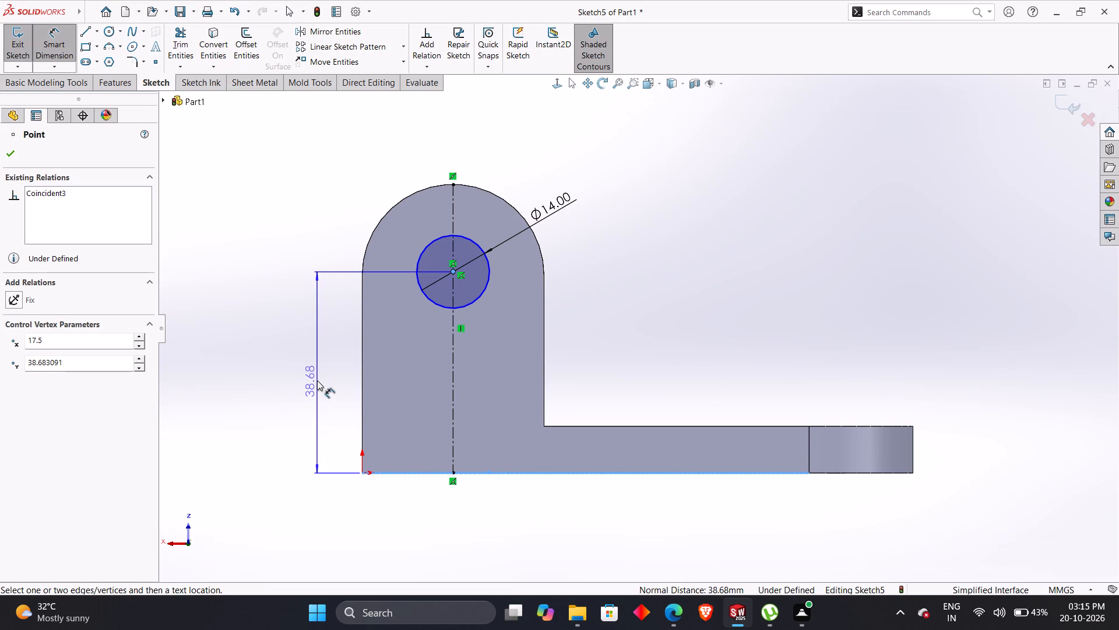
click(317, 380)
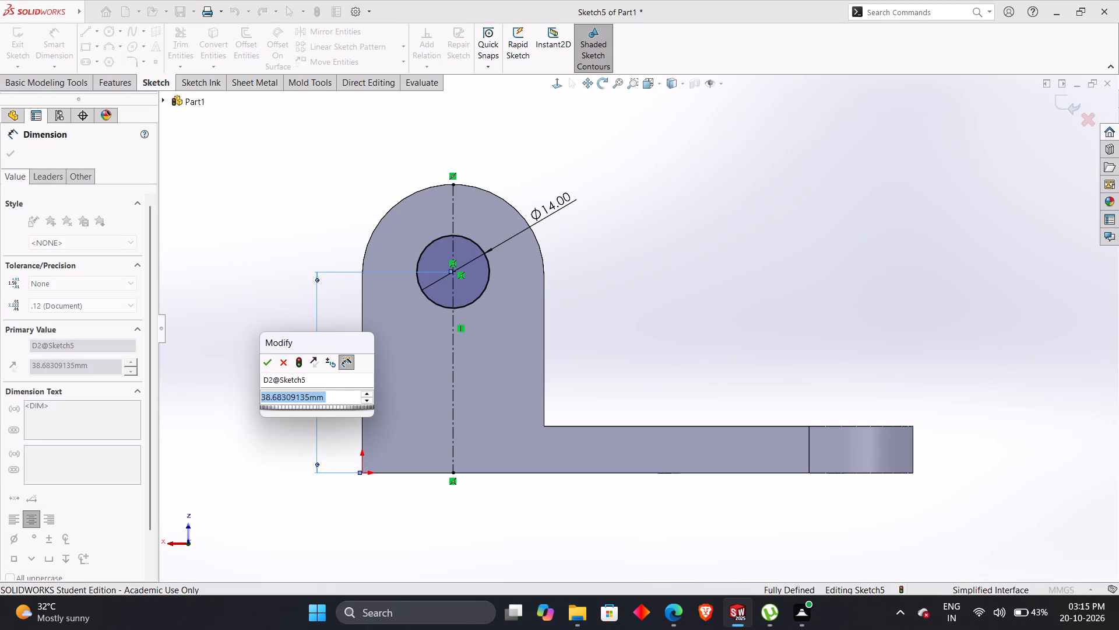
text(38)
key(Return)
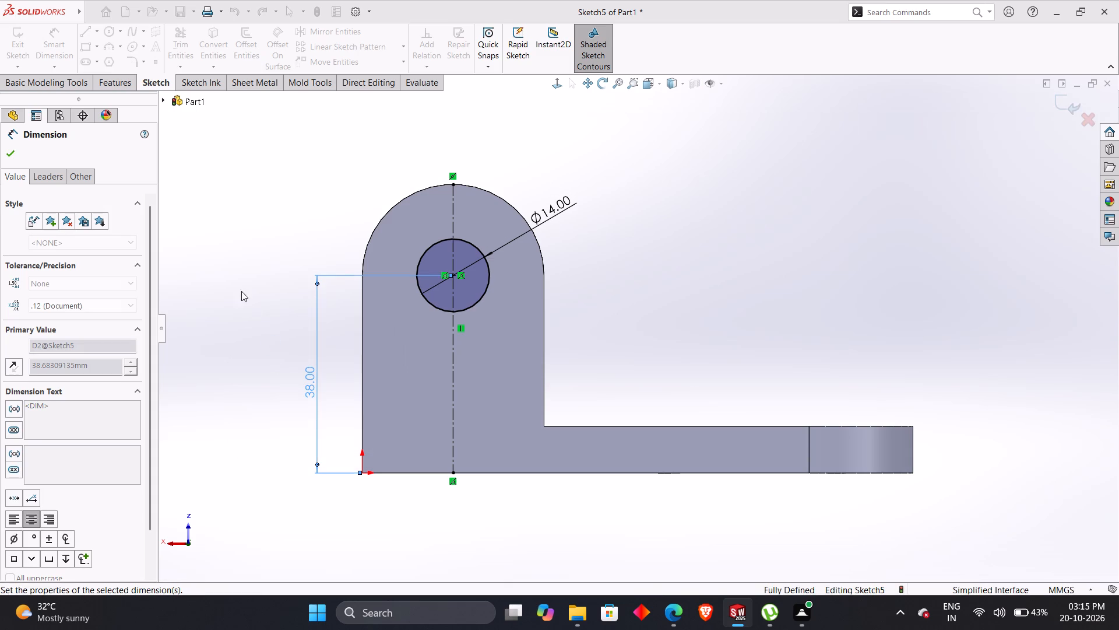
click(233, 275)
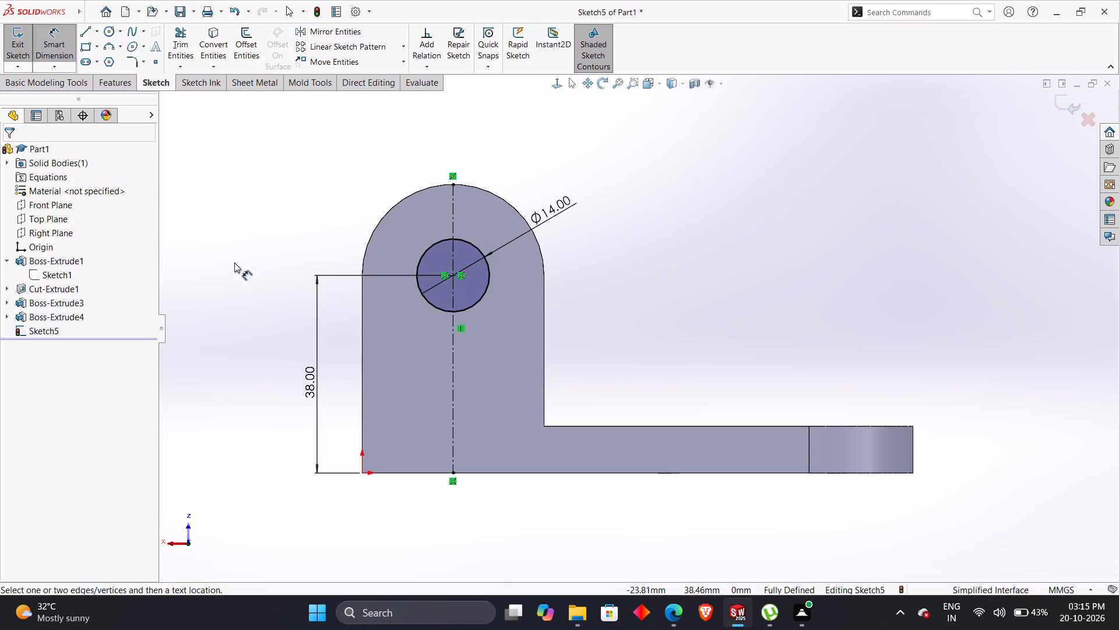
Cut-extrude the 14 mm circle 80 mm blind so the hole passes through both lugs.
click(120, 85)
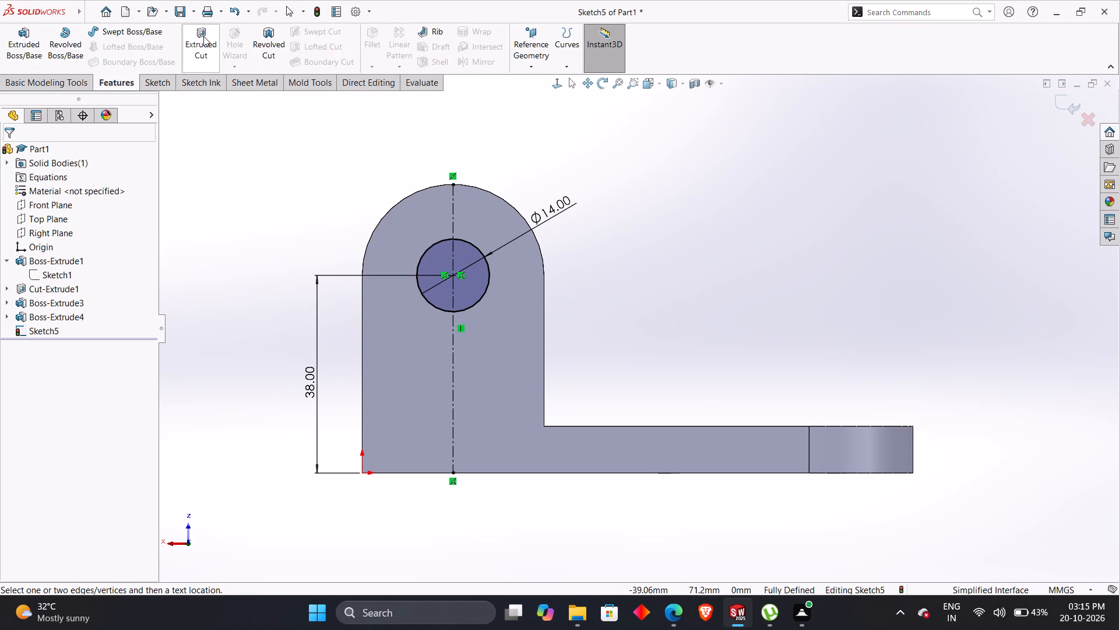
click(205, 36)
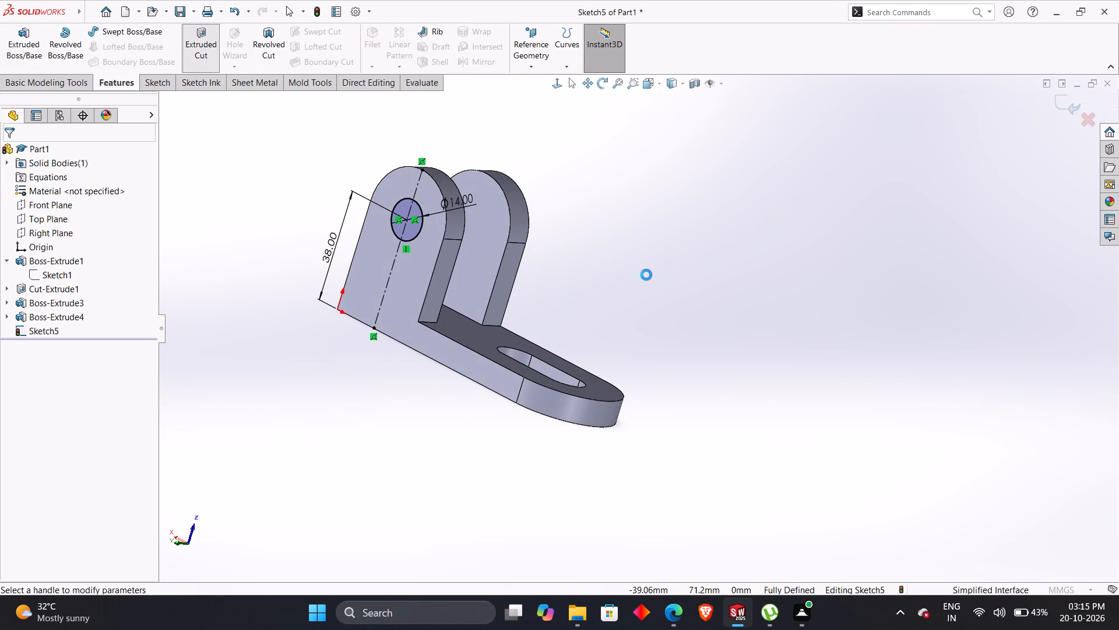
scroll(407, 262, down, 1)
middle_drag(407, 262, 399, 262)
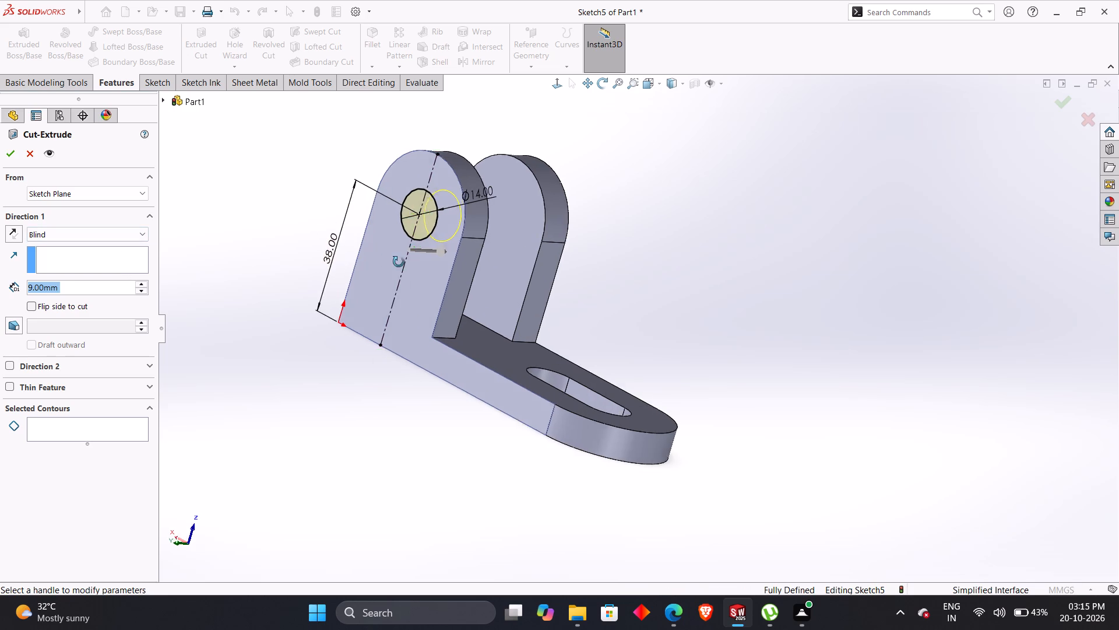
middle_drag(399, 262, 363, 259)
drag(491, 253, 736, 246)
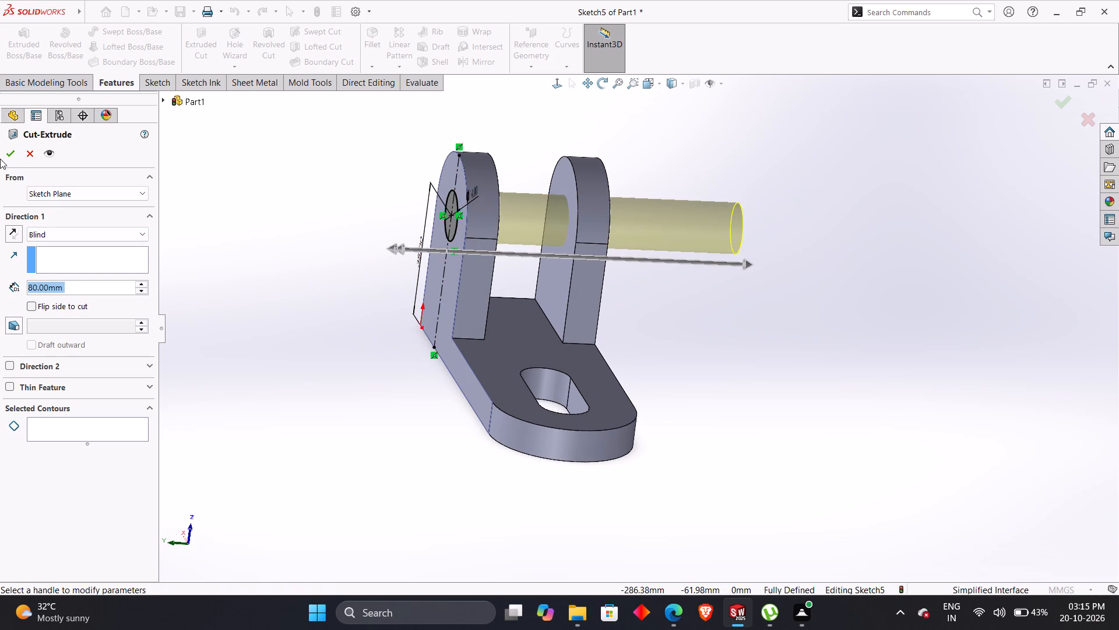
click(9, 158)
click(331, 251)
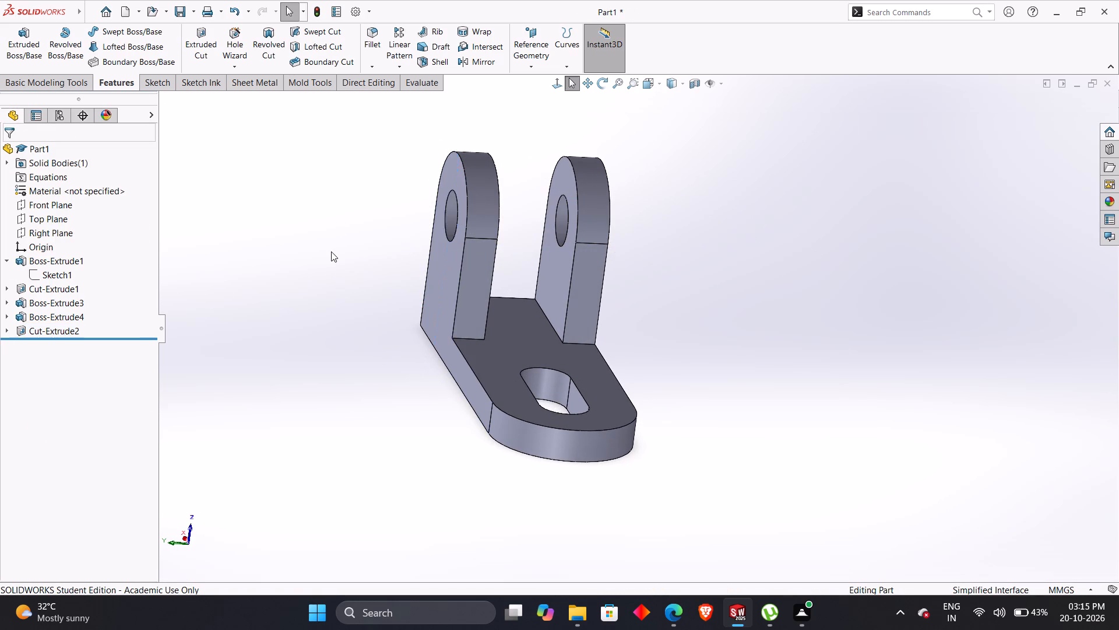
Examine the bracket from several angles and compare its shape with the practice drawing.
middle_drag(335, 259, 396, 294)
key(alt+Tab)
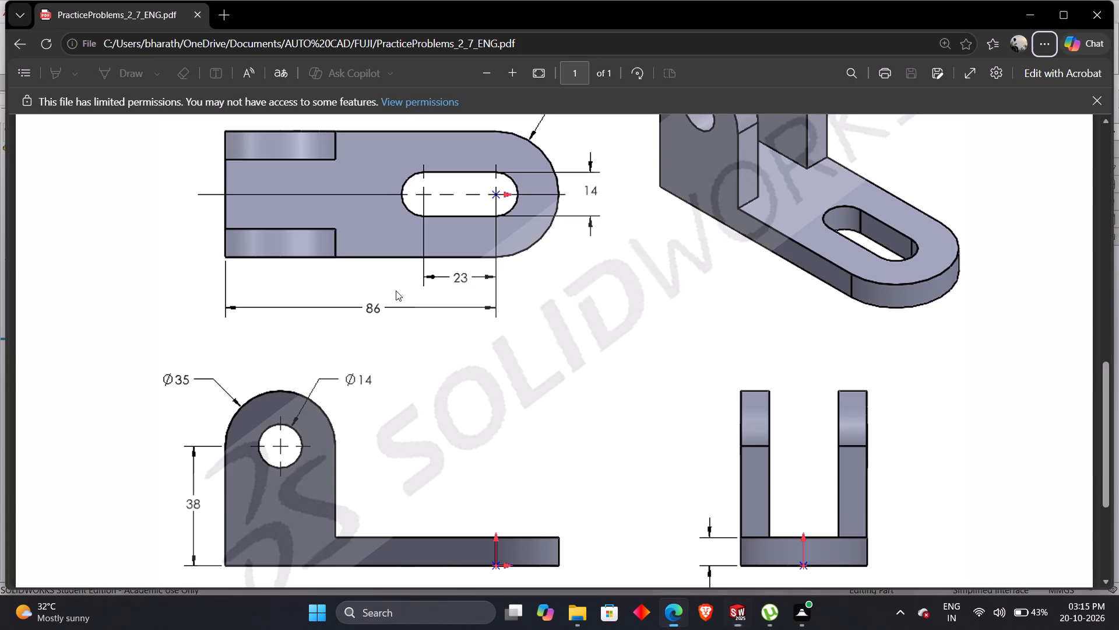
key(alt+Tab)
middle_drag(348, 325, 323, 327)
key(ctrl+7)
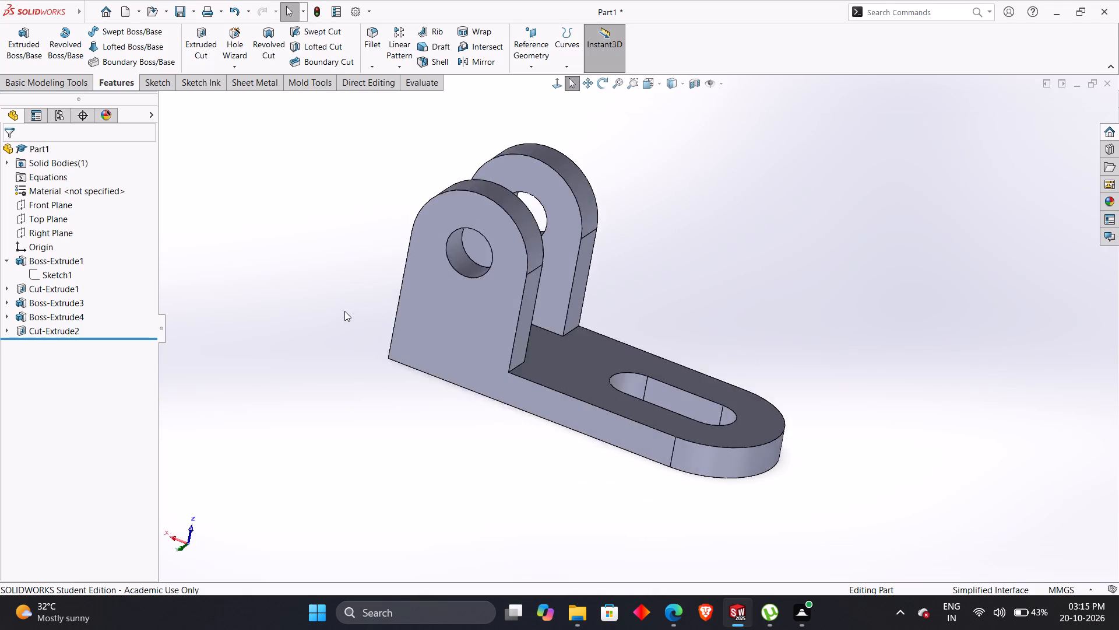
middle_drag(343, 310, 226, 338)
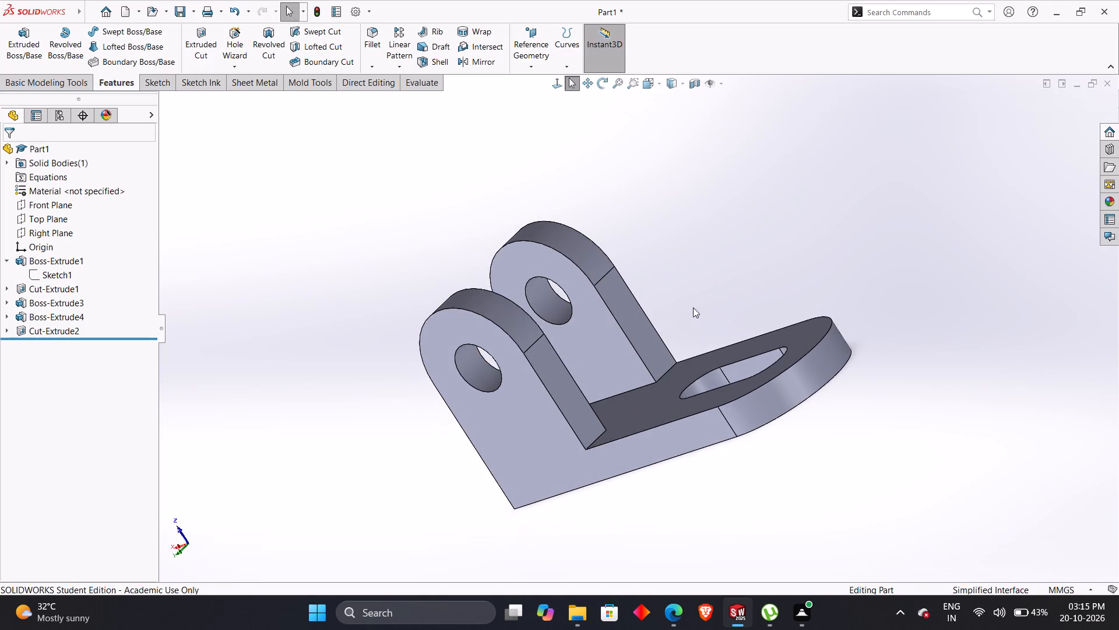
middle_drag(786, 289, 783, 373)
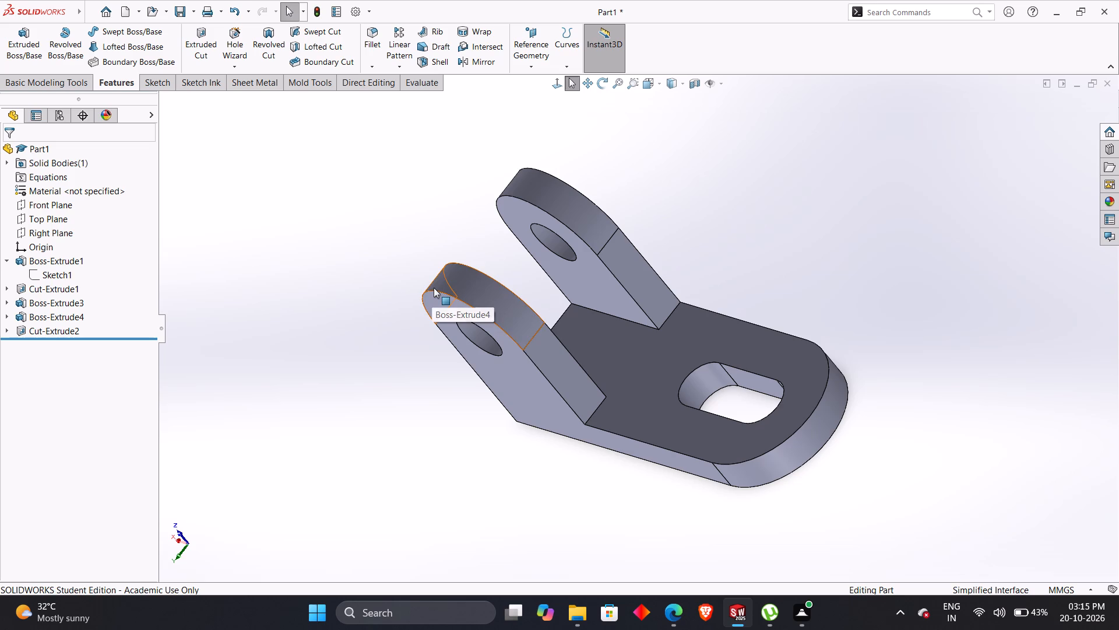
Evaluate the part's mass properties and compare its volume with the value given in the practice problem PDF.
key(shift+p)
key(ctrl+shift+p)
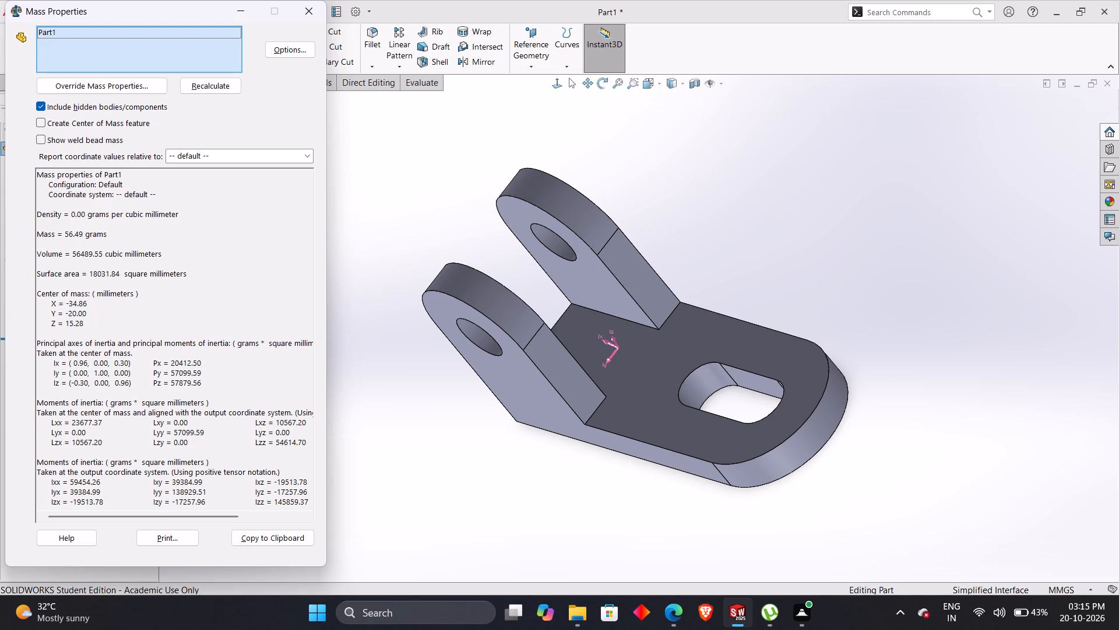
key(alt+Tab)
scroll(514, 283, up, 4)
scroll(858, 272, up, 1)
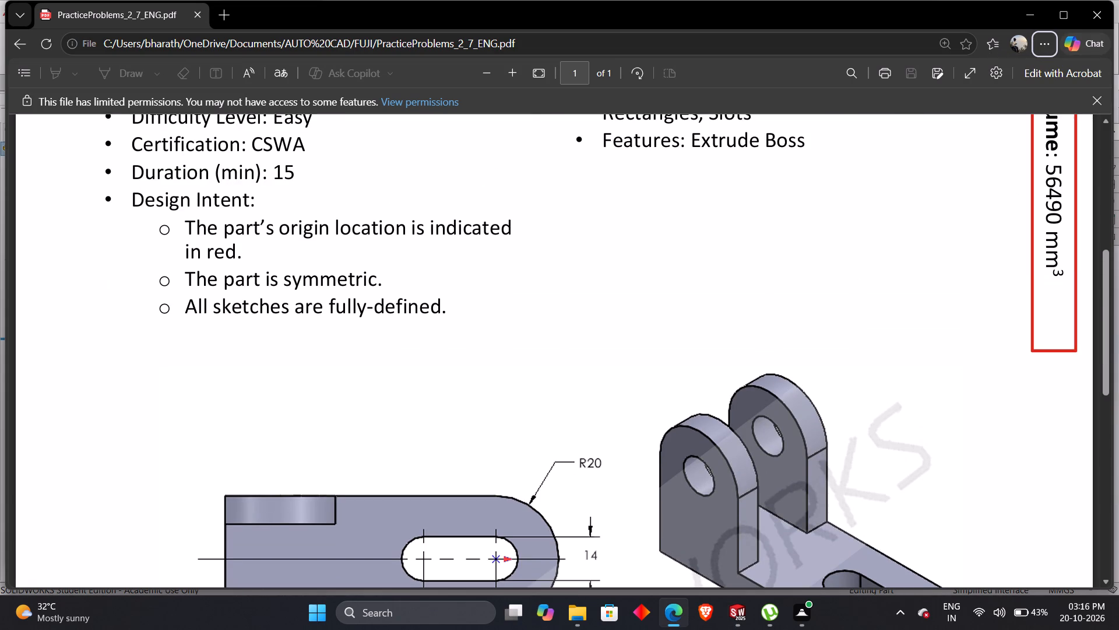
key(alt+Tab)
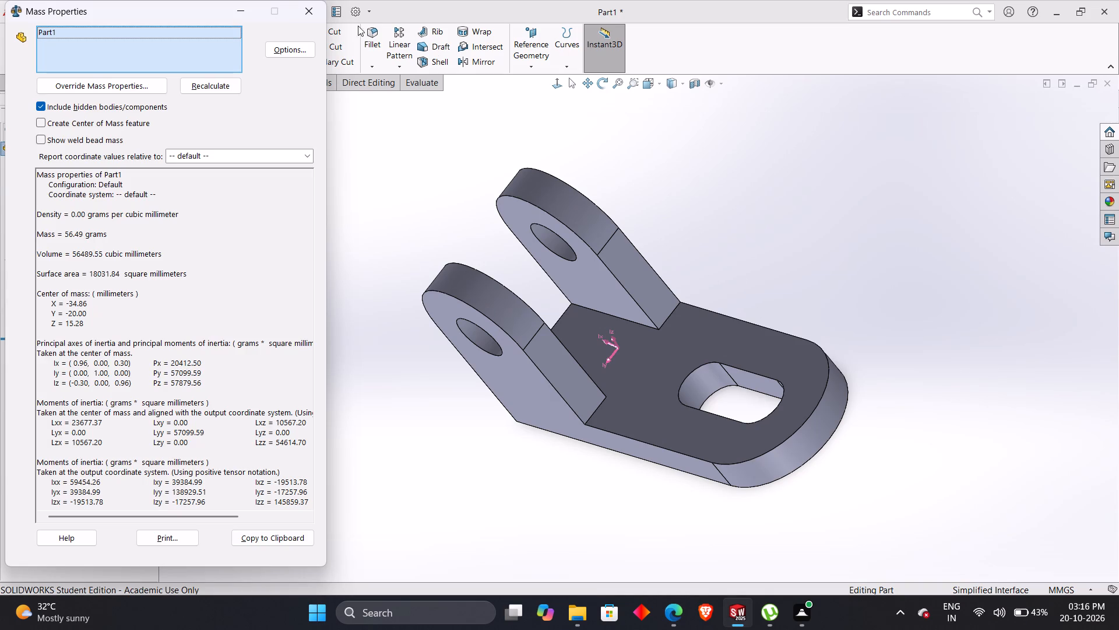
Close the mass properties results and inspect the finished bracket's lugs, holes and slot from several angles, checking against the practice drawing.
click(305, 14)
middle_drag(562, 289, 641, 219)
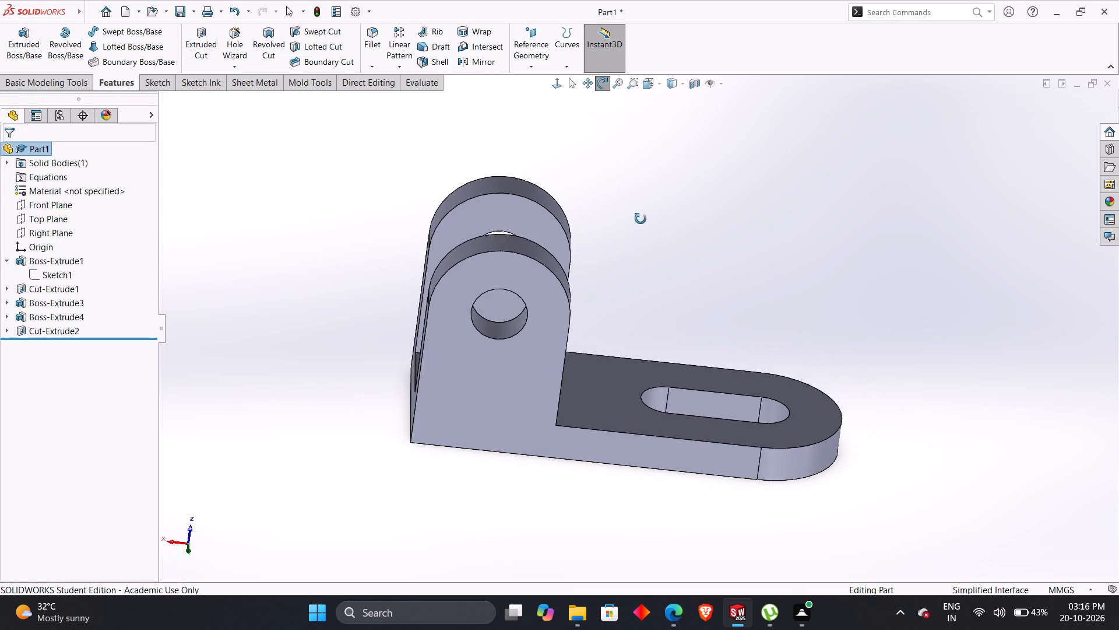
middle_drag(641, 219, 574, 404)
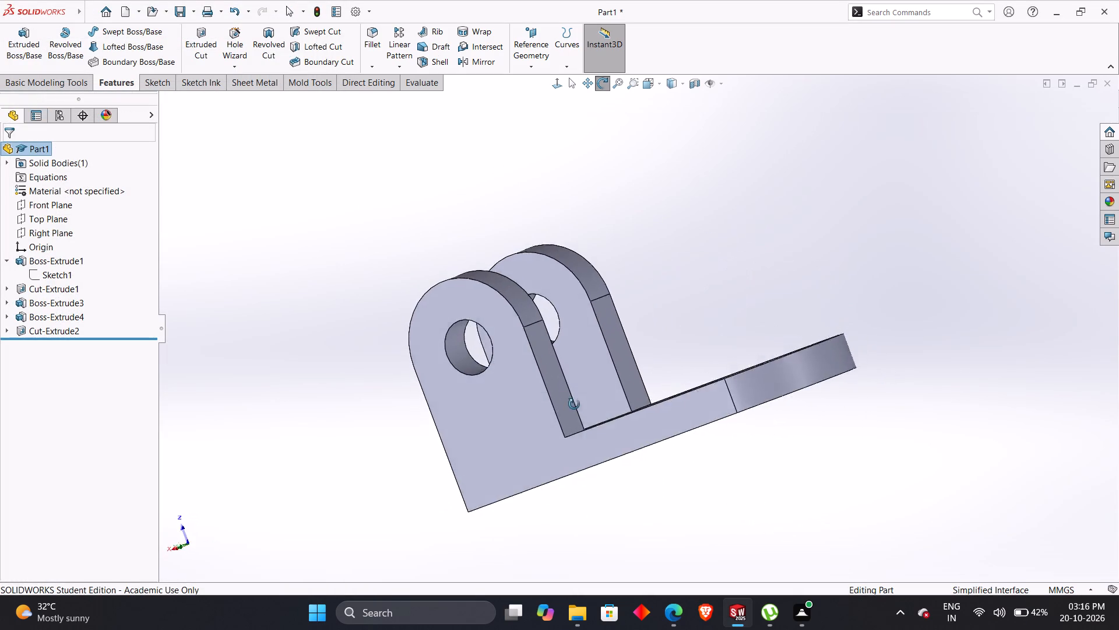
middle_drag(574, 404, 542, 519)
key(alt+Tab)
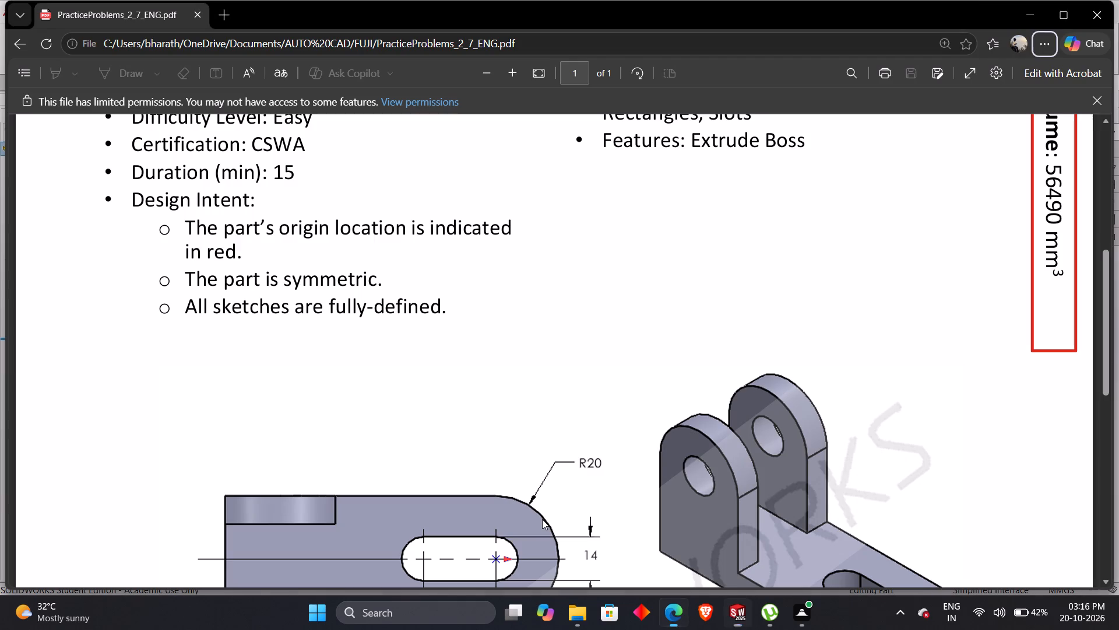
key(alt+Tab)
middle_drag(458, 407, 482, 361)
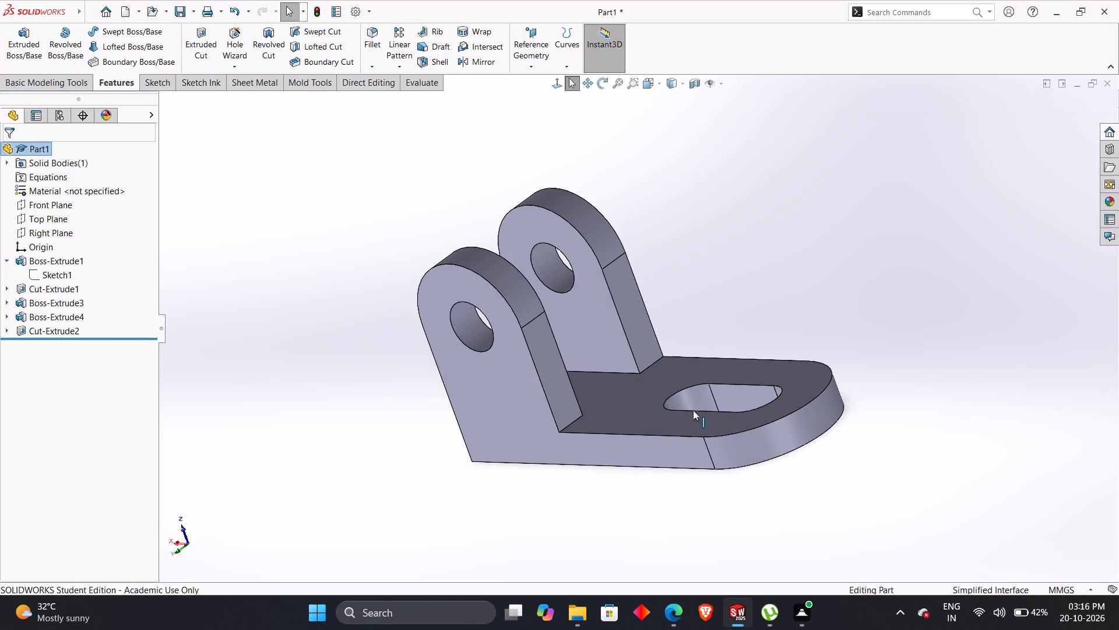
middle_drag(705, 408, 699, 474)
middle_drag(397, 312, 441, 202)
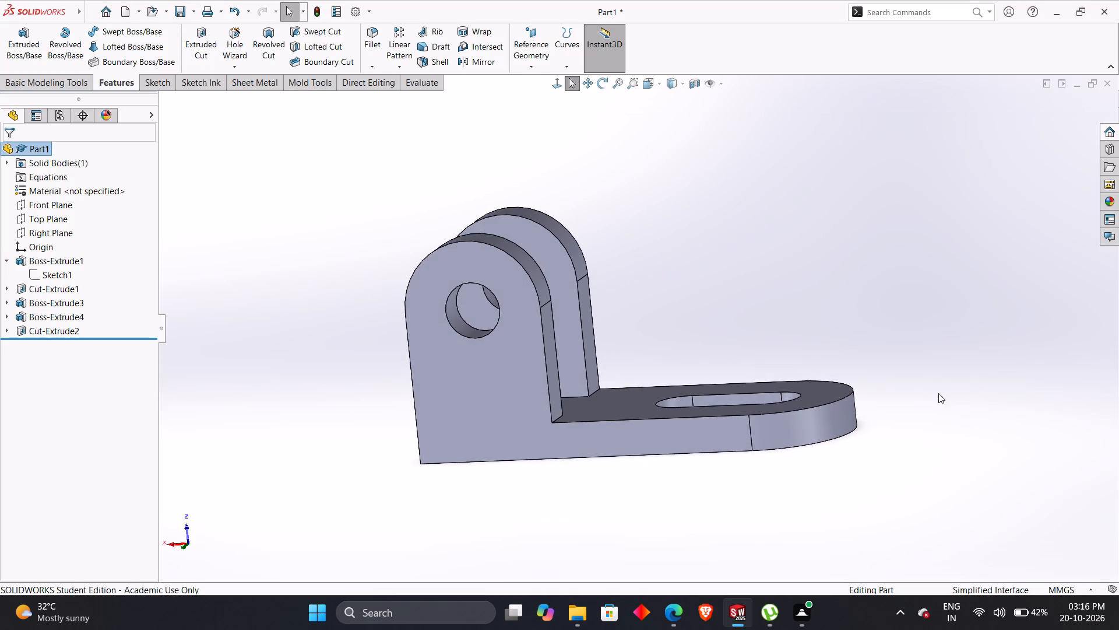
middle_drag(938, 393, 910, 565)
middle_drag(415, 355, 477, 173)
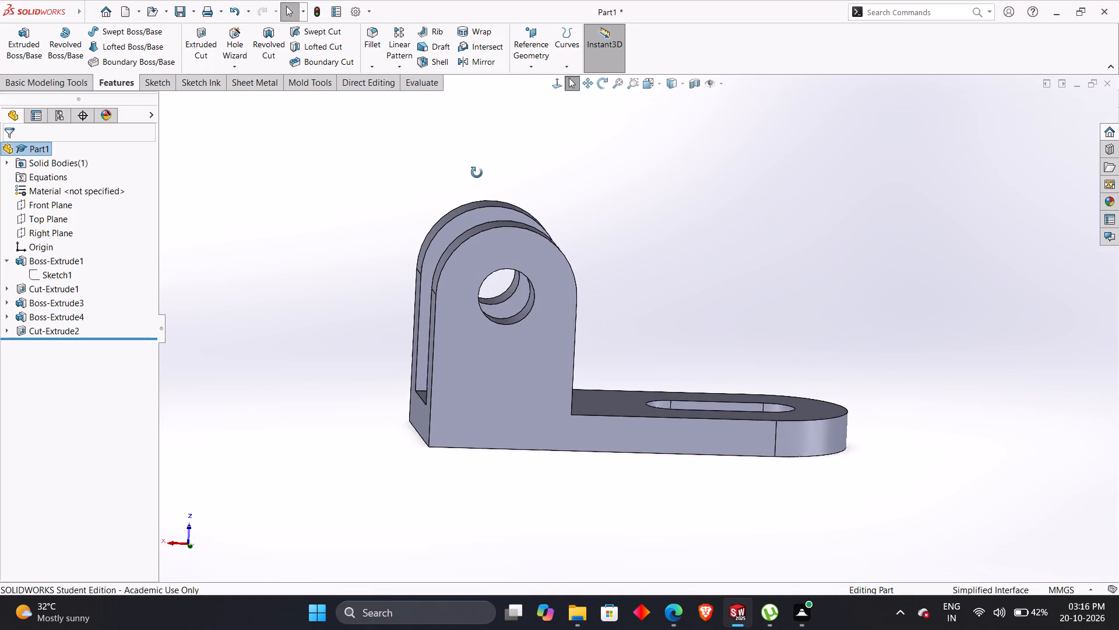
middle_drag(477, 173, 477, 172)
middle_drag(875, 457, 783, 515)
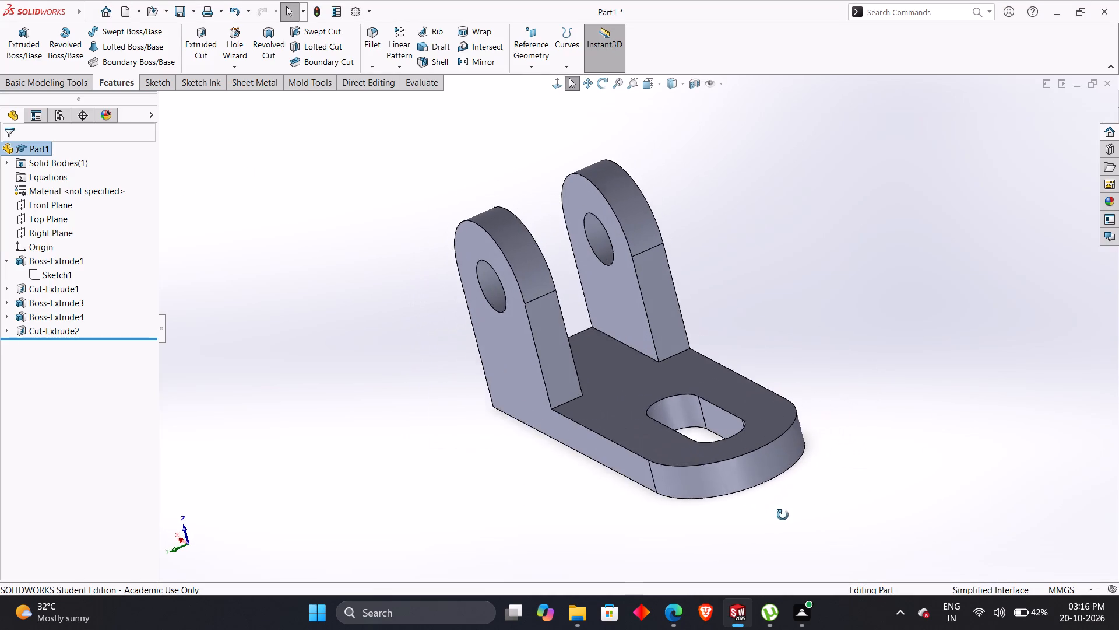
middle_drag(783, 515, 804, 492)
click(307, 290)
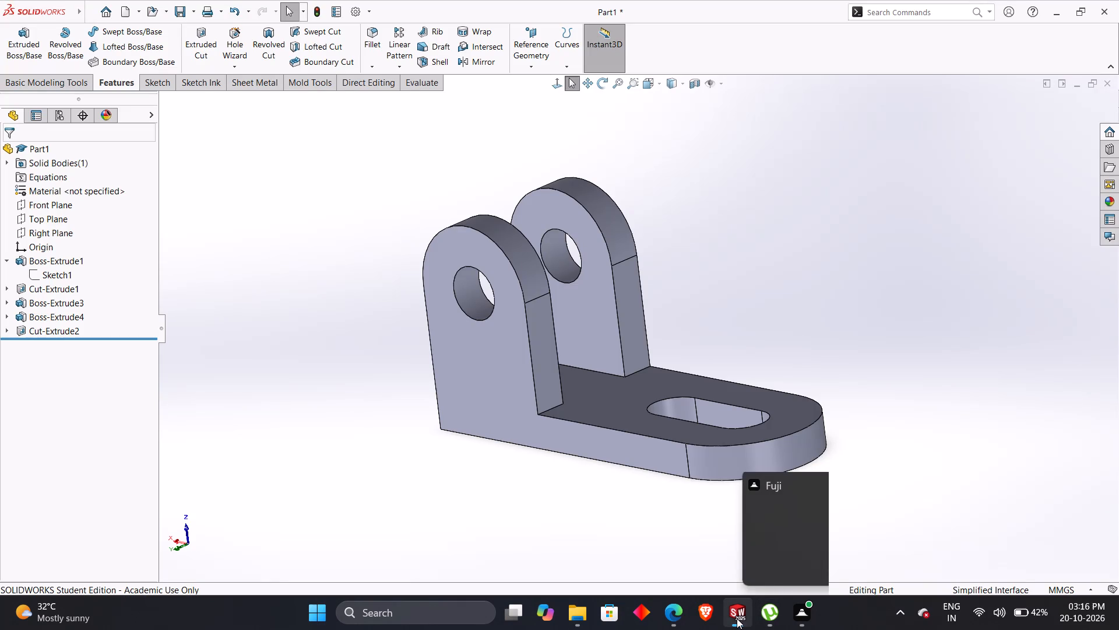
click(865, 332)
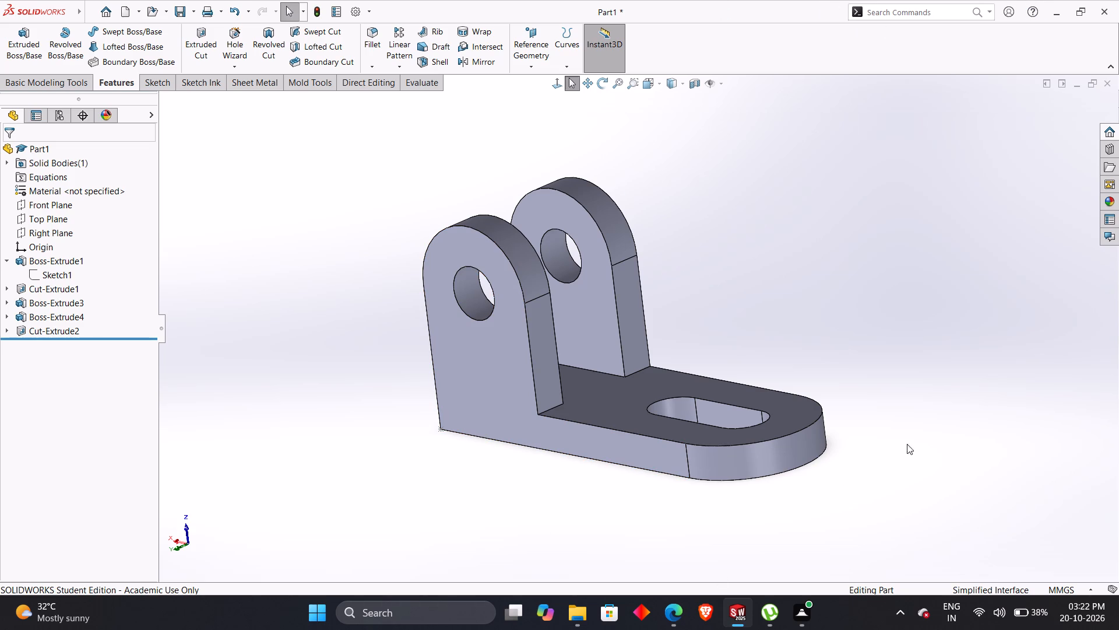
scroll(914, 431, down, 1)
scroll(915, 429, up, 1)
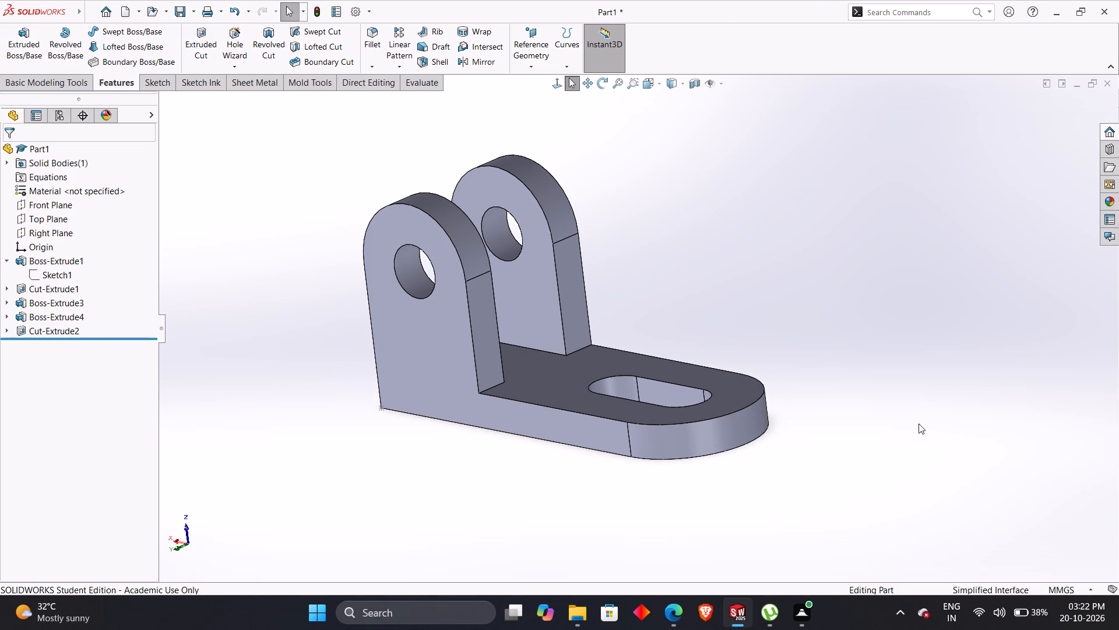
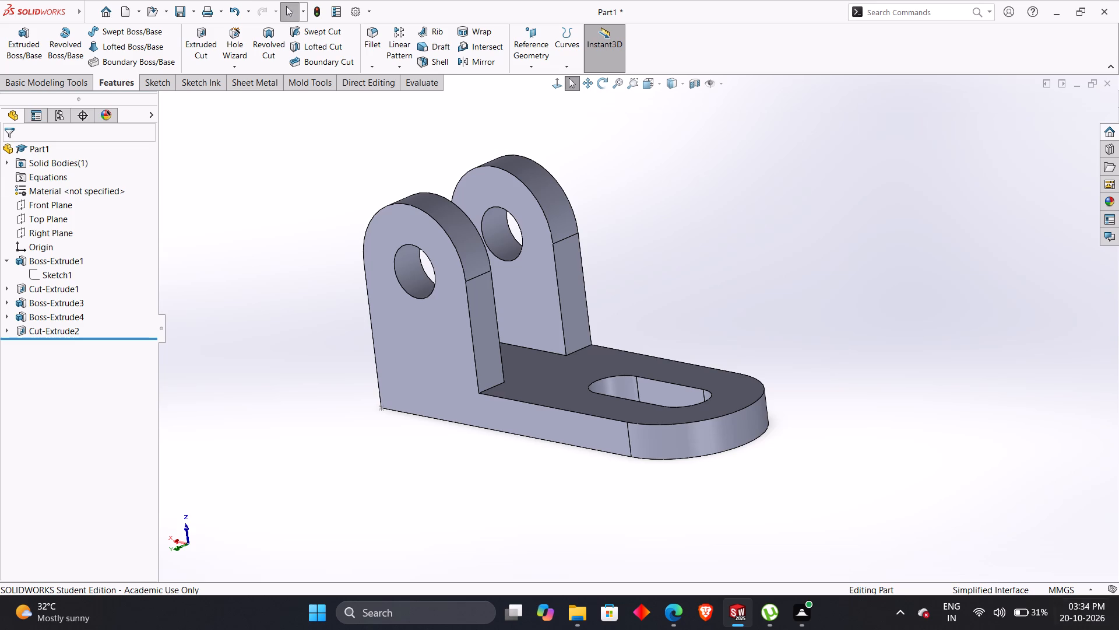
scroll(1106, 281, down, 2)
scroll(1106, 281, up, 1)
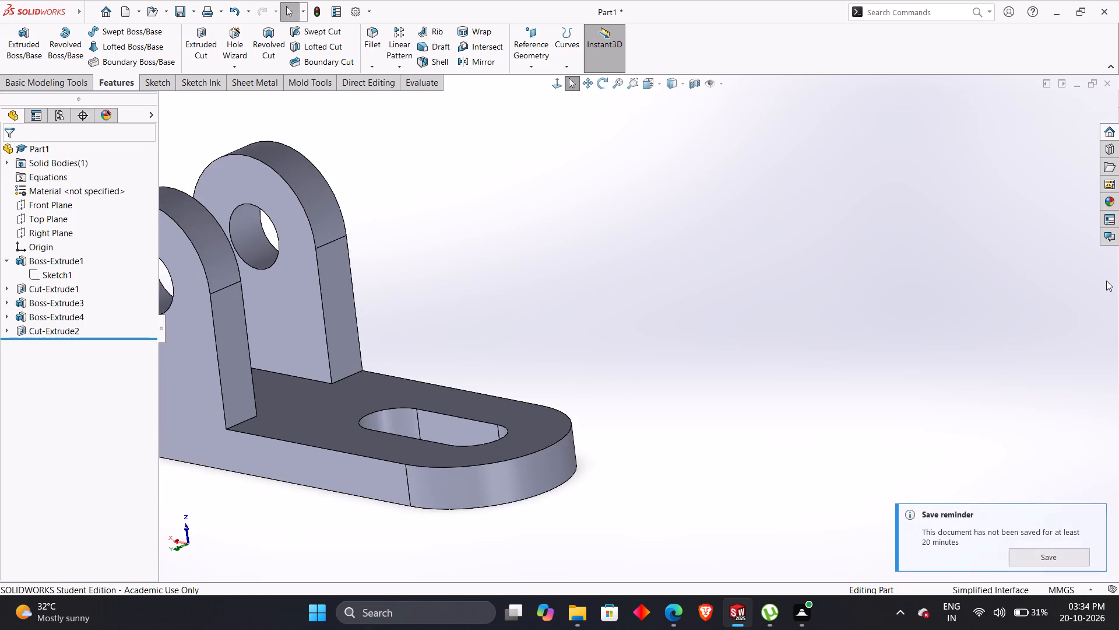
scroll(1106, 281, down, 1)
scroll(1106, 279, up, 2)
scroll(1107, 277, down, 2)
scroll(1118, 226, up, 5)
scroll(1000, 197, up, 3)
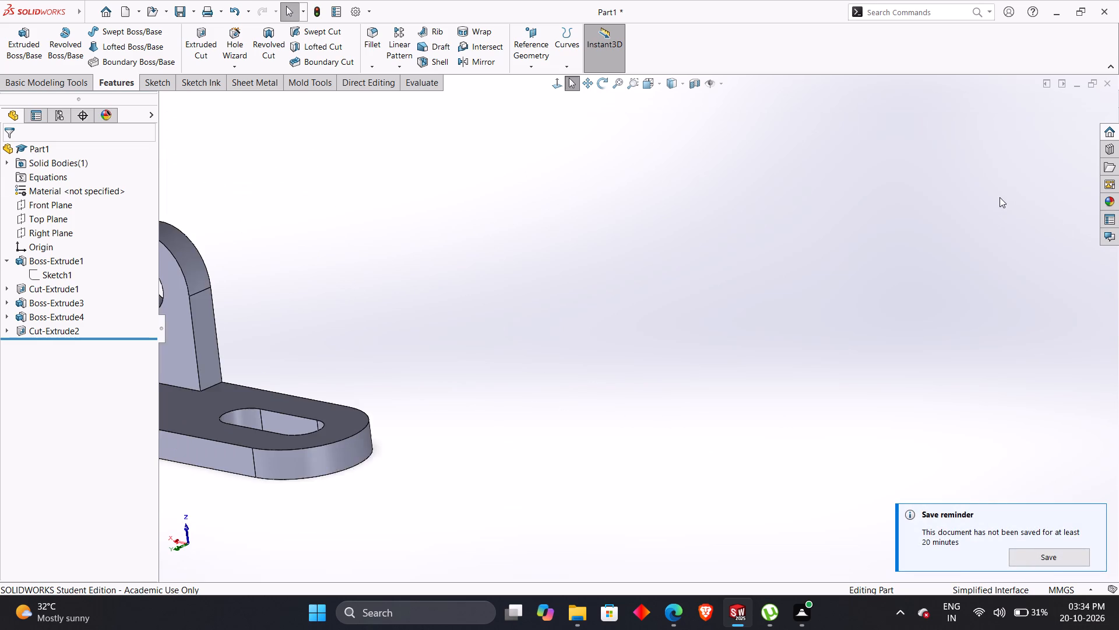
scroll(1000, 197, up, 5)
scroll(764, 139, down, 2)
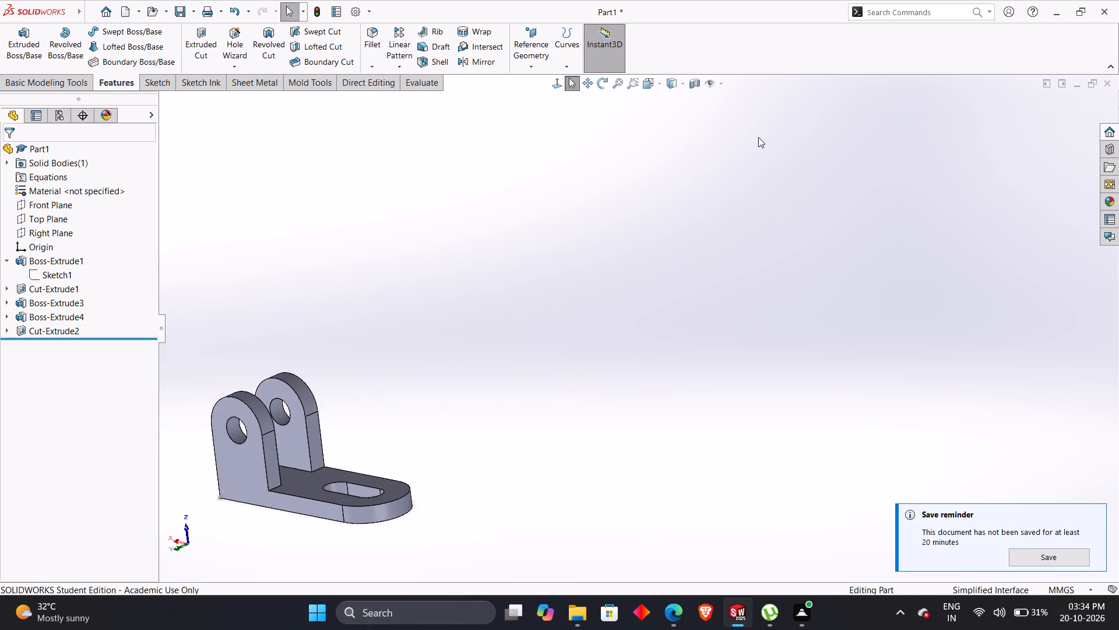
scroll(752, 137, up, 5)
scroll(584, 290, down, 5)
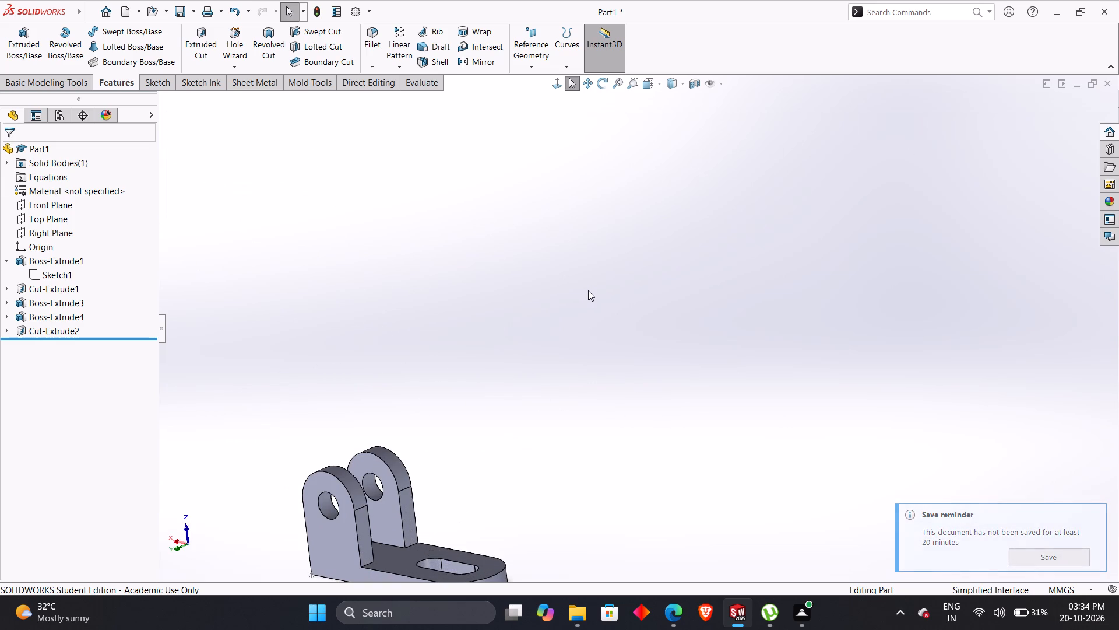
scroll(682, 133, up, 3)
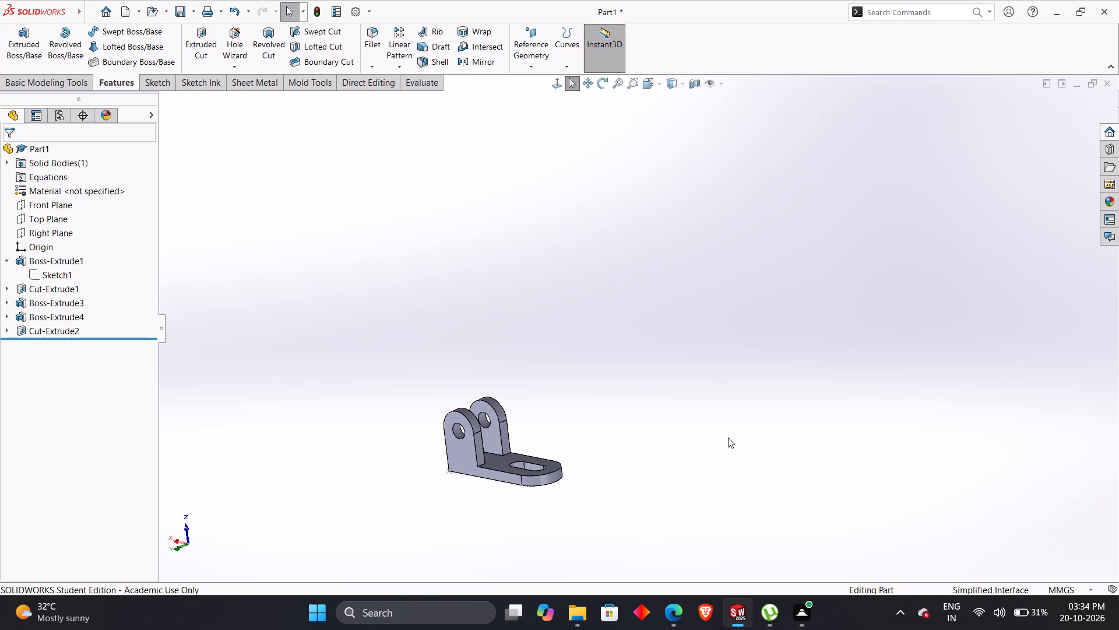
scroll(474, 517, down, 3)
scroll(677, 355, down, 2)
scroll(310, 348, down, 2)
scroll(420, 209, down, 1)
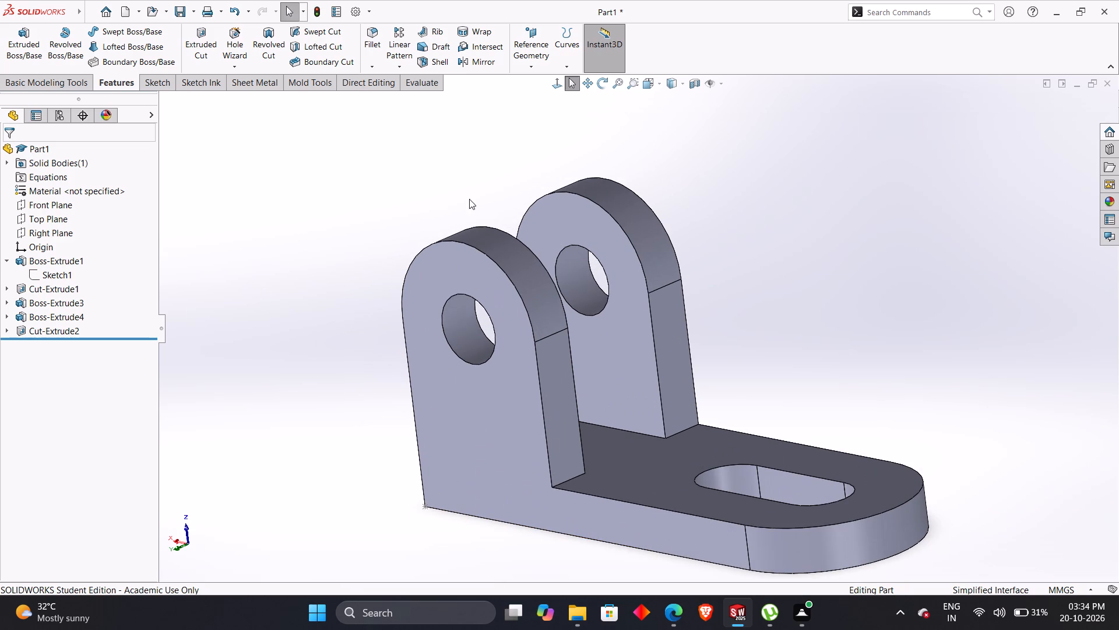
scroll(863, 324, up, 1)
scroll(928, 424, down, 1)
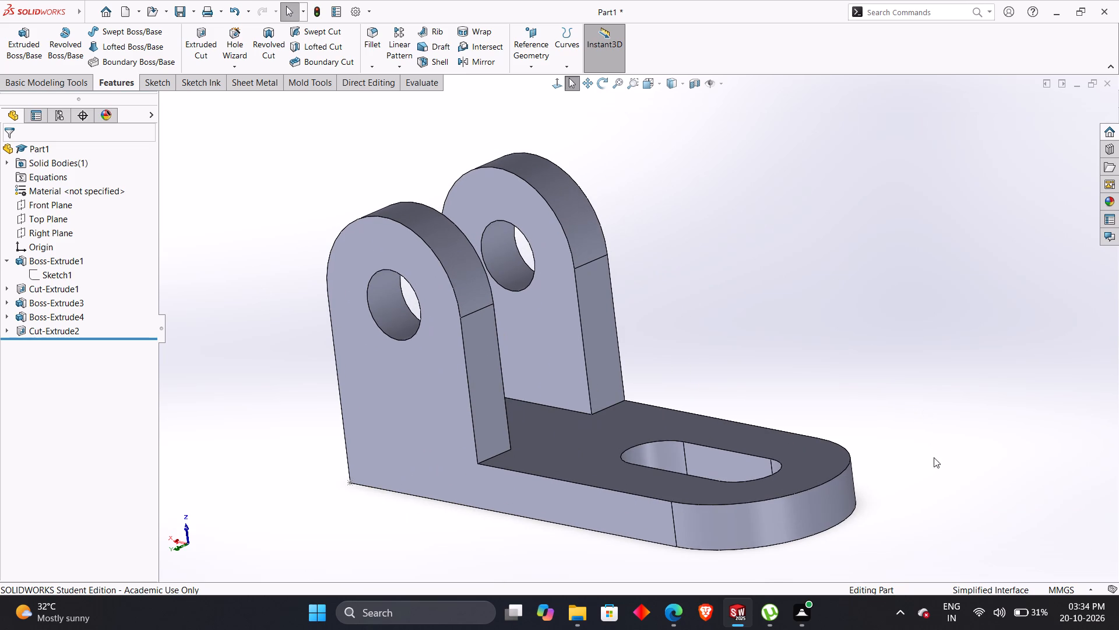
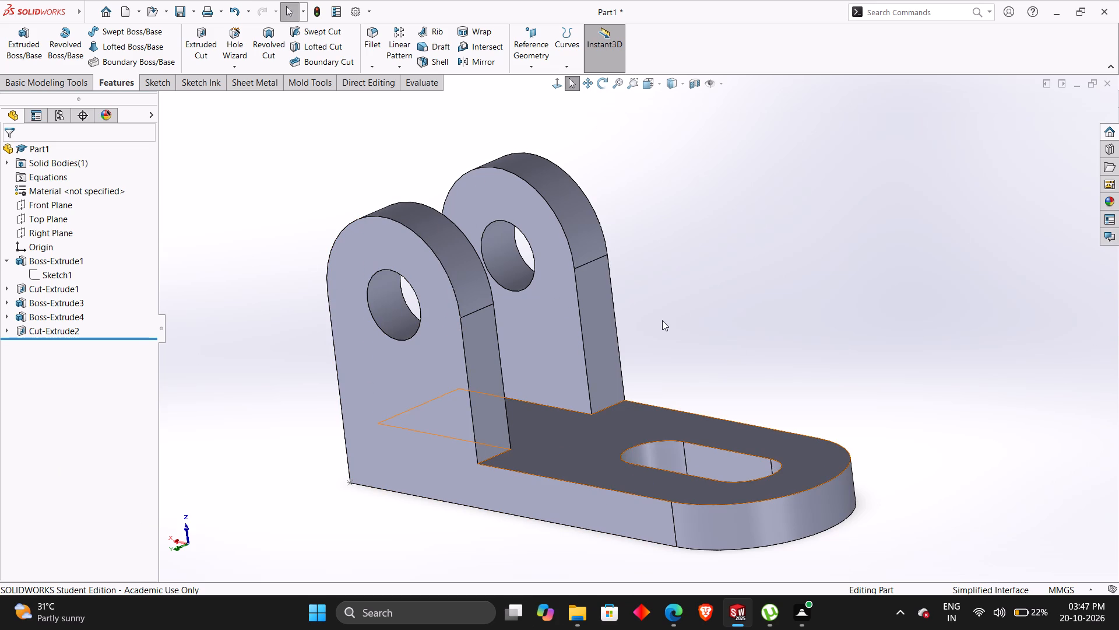
Examine the finished bracket's lugs, slotted base and underside from several angles, and display the base extrusion's dimensions on the model.
middle_drag(663, 320, 701, 336)
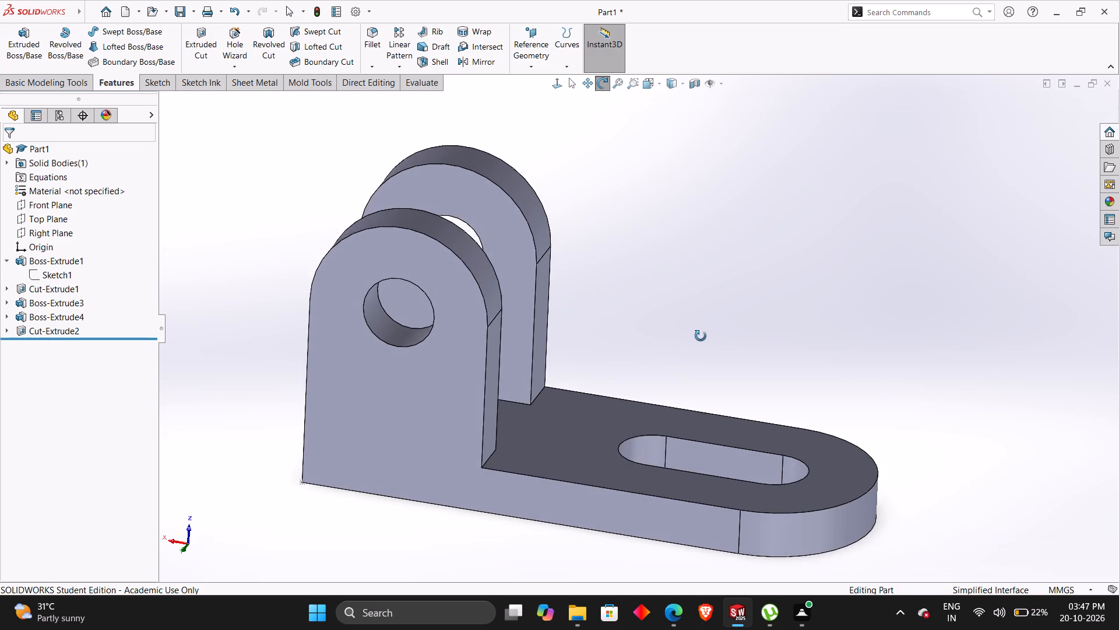
middle_drag(701, 336, 675, 322)
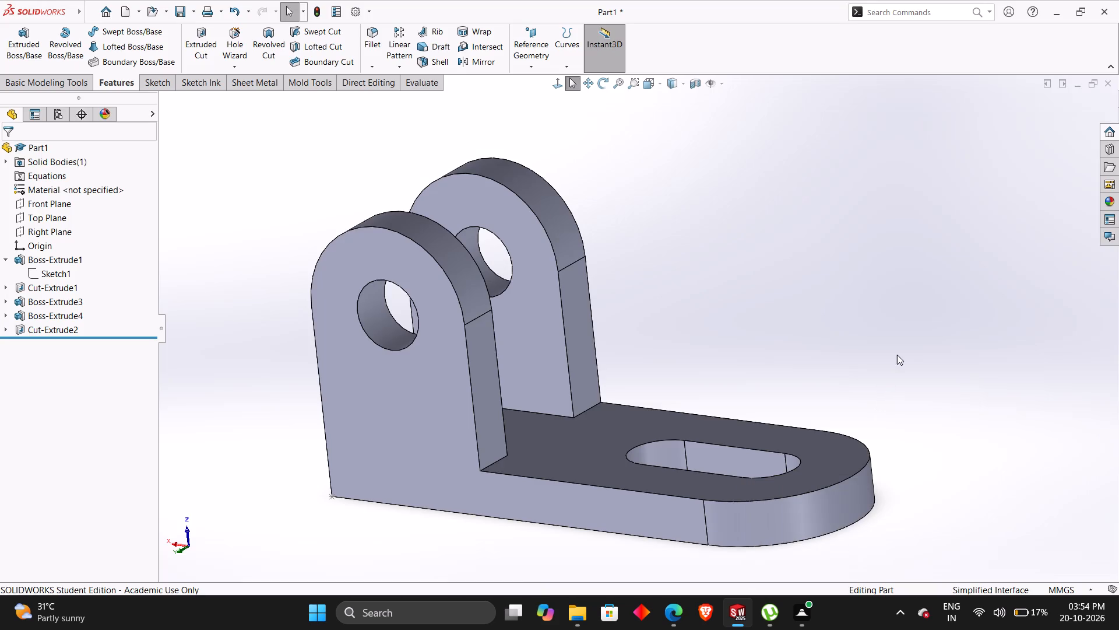
middle_drag(908, 328, 653, 434)
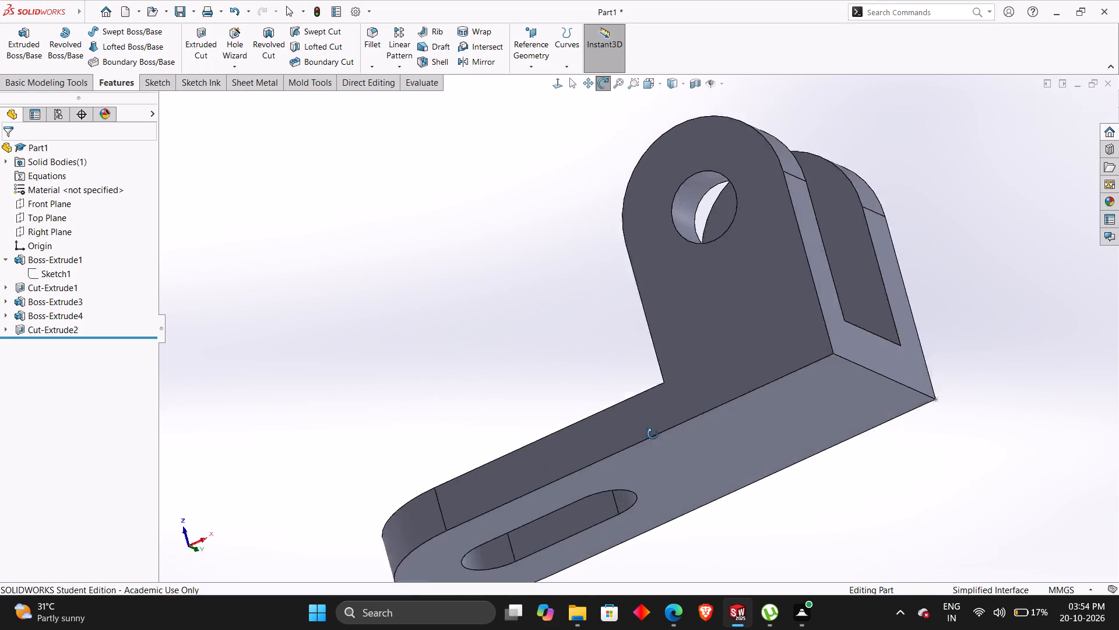
middle_drag(653, 434, 403, 538)
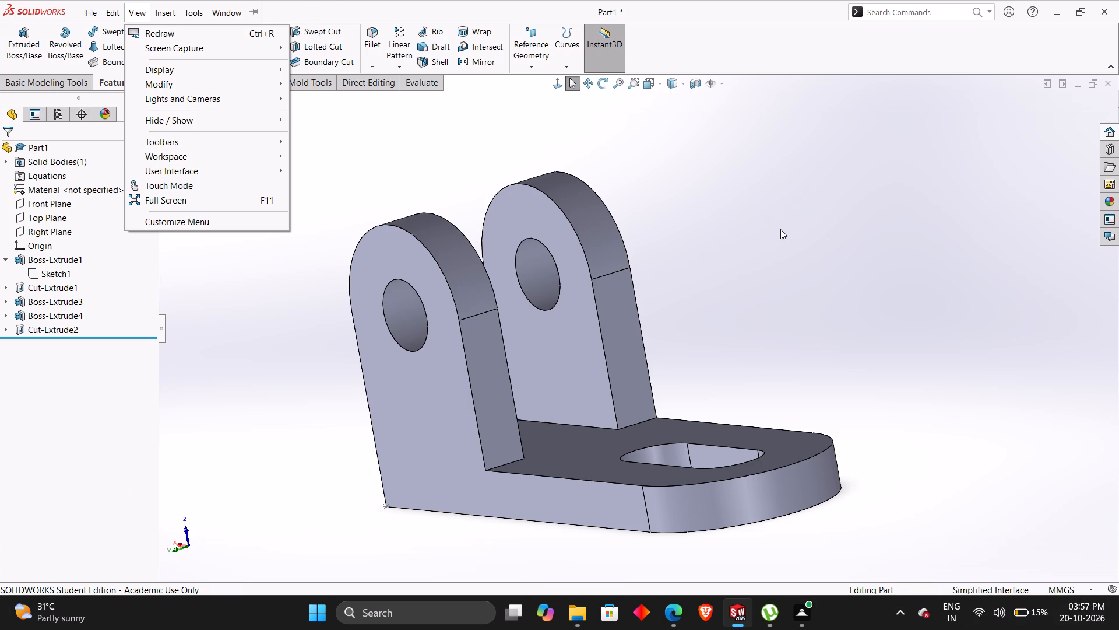
click(780, 229)
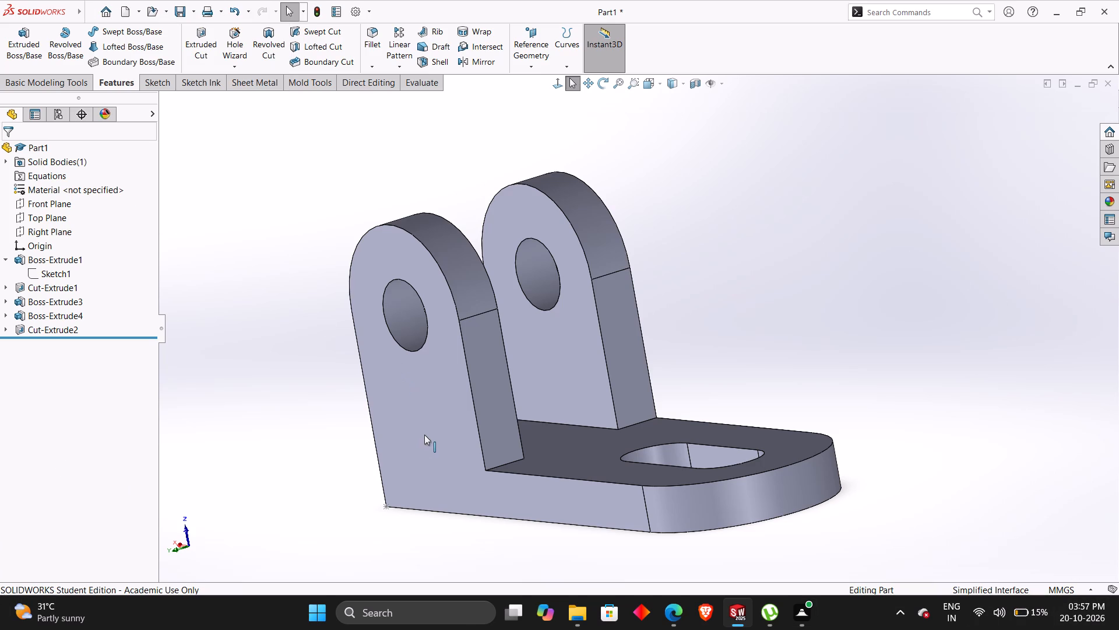
click(433, 414)
click(433, 414)
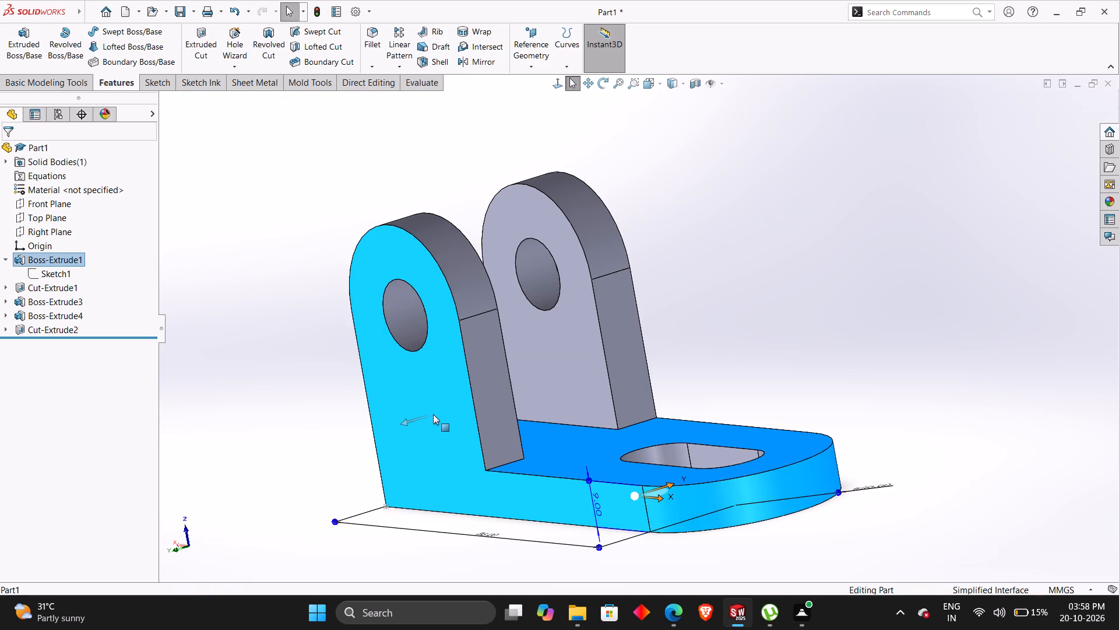
click(530, 330)
double_click(382, 387)
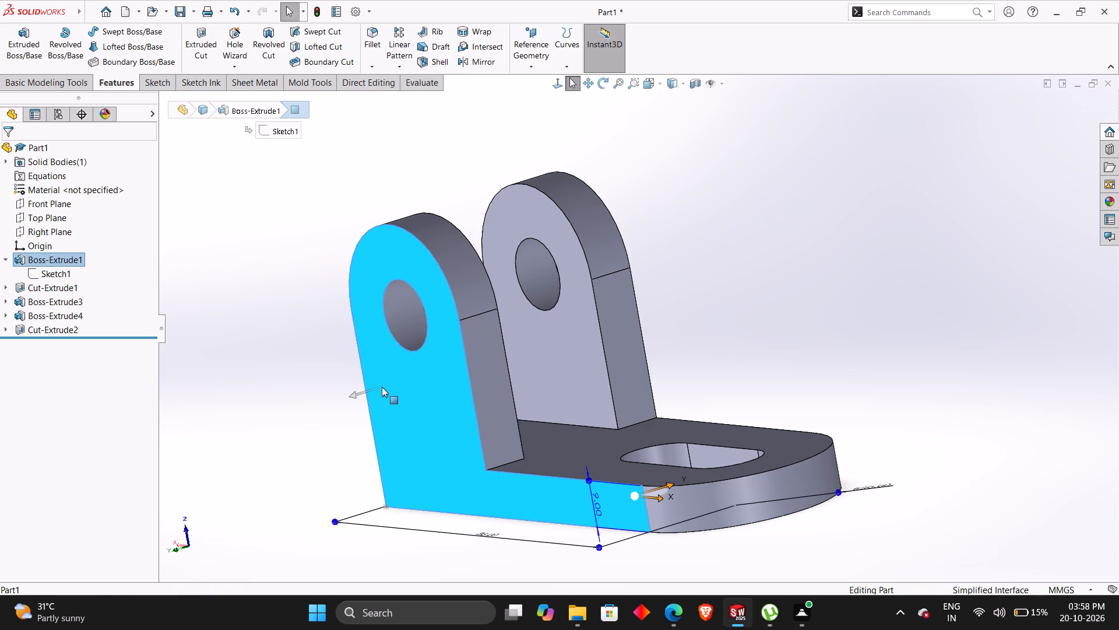
click(382, 387)
click(271, 365)
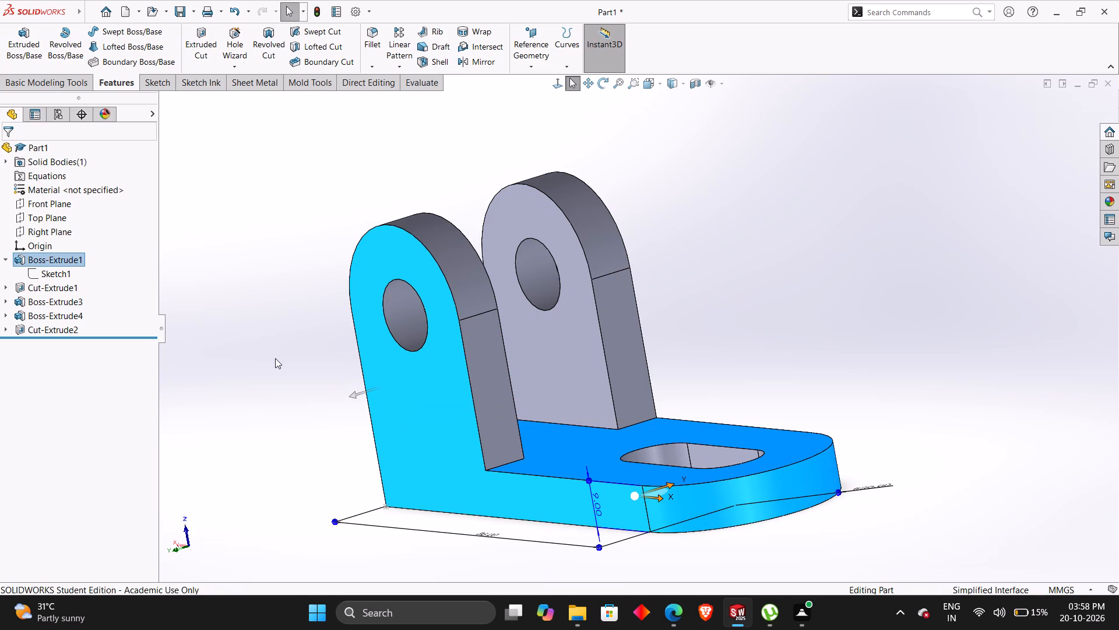
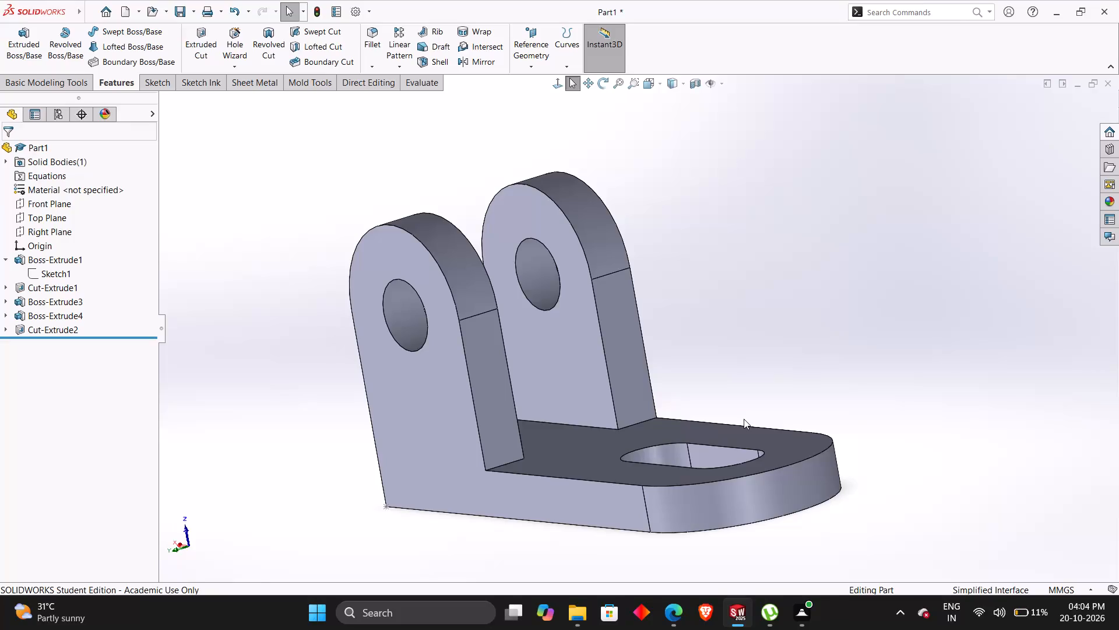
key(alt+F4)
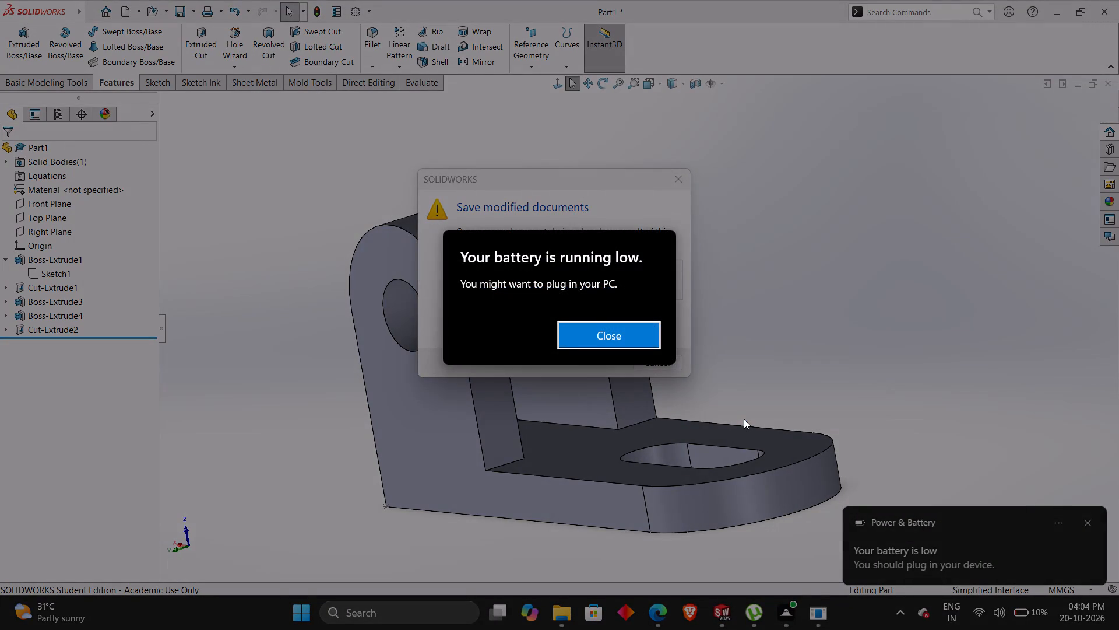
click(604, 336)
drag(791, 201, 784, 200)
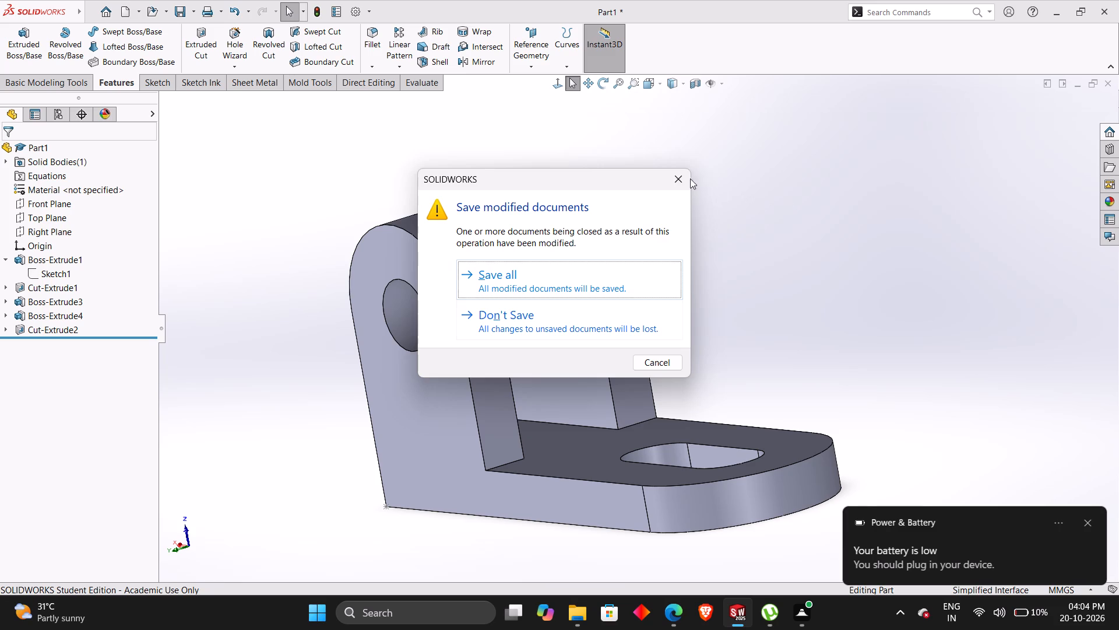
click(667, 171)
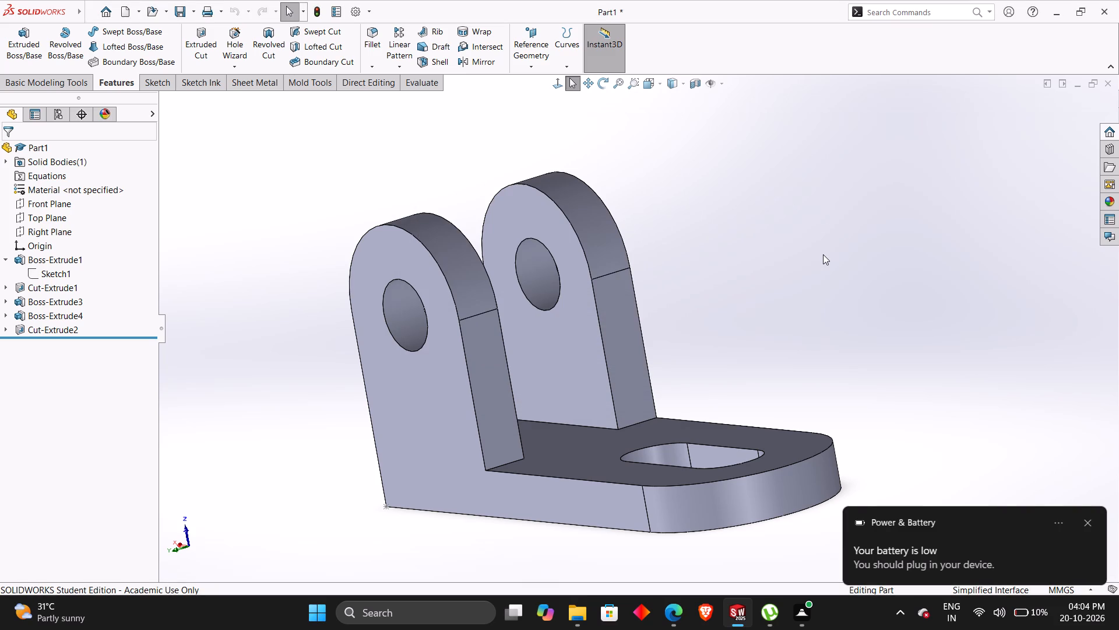
Save the part in the FUJI folder as "SKETCH TOOLS AND END CONDITIONS '", taking the name from the practice problem's PDF heading.
key(ctrl+s)
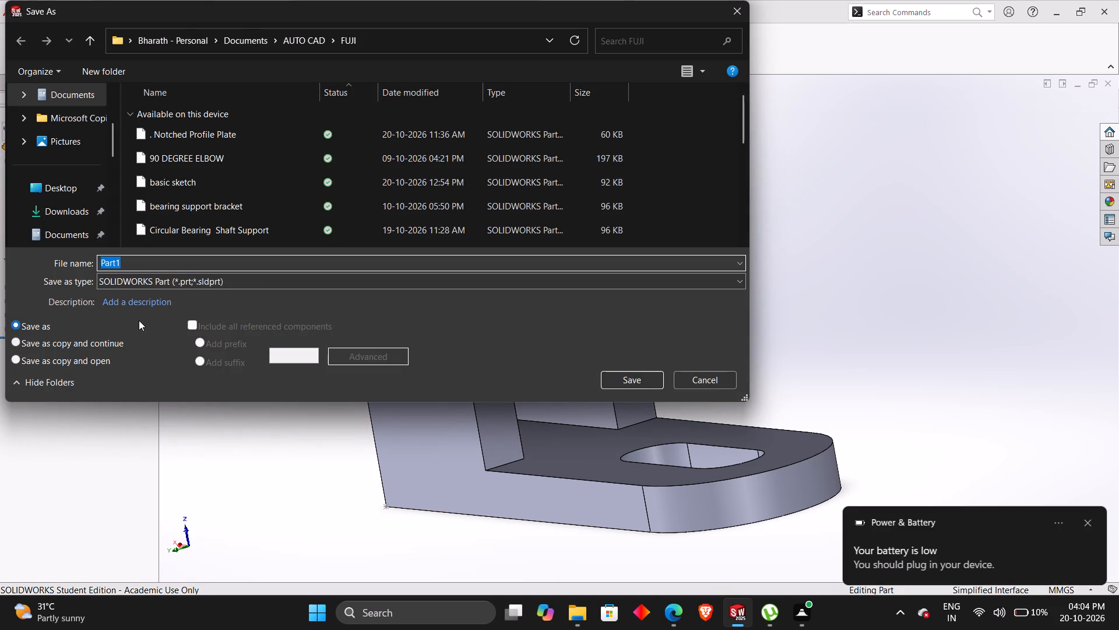
key(ctrl+v)
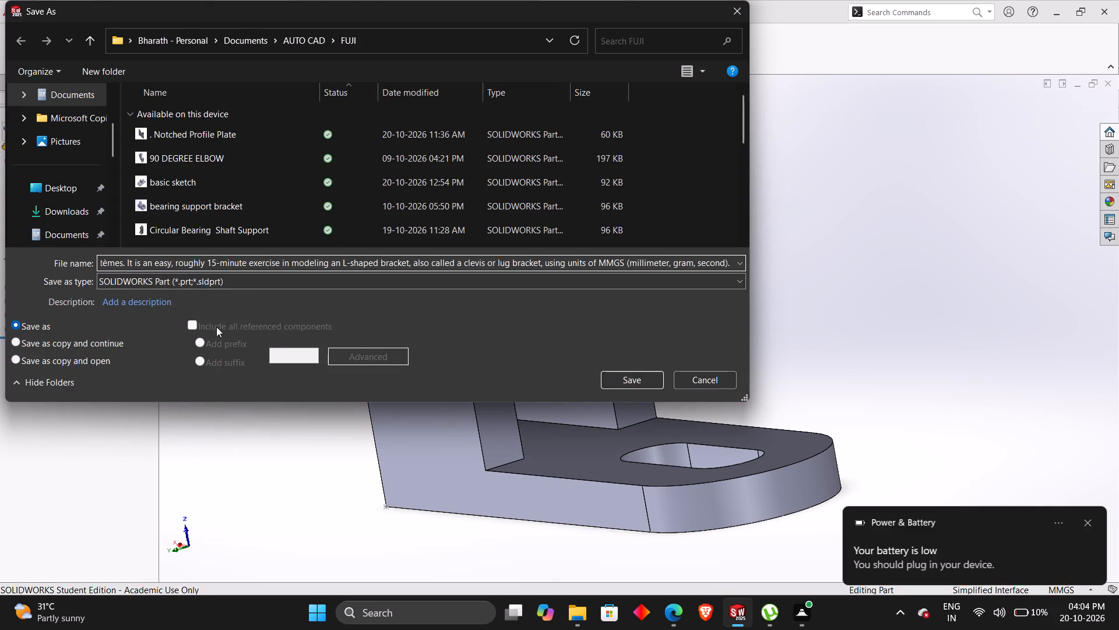
key(BackSpace)
key(BackSpace)
key(BackSpace)
key(BackSpace)
key(BackSpace)
key(BackSpace)
key(BackSpace)
key(BackSpace)
key(BackSpace)
key(BackSpace)
key(BackSpace)
key(BackSpace)
key(BackSpace)
key(BackSpace)
key(BackSpace)
key(BackSpace)
key(BackSpace)
key(BackSpace)
key(BackSpace)
key(BackSpace)
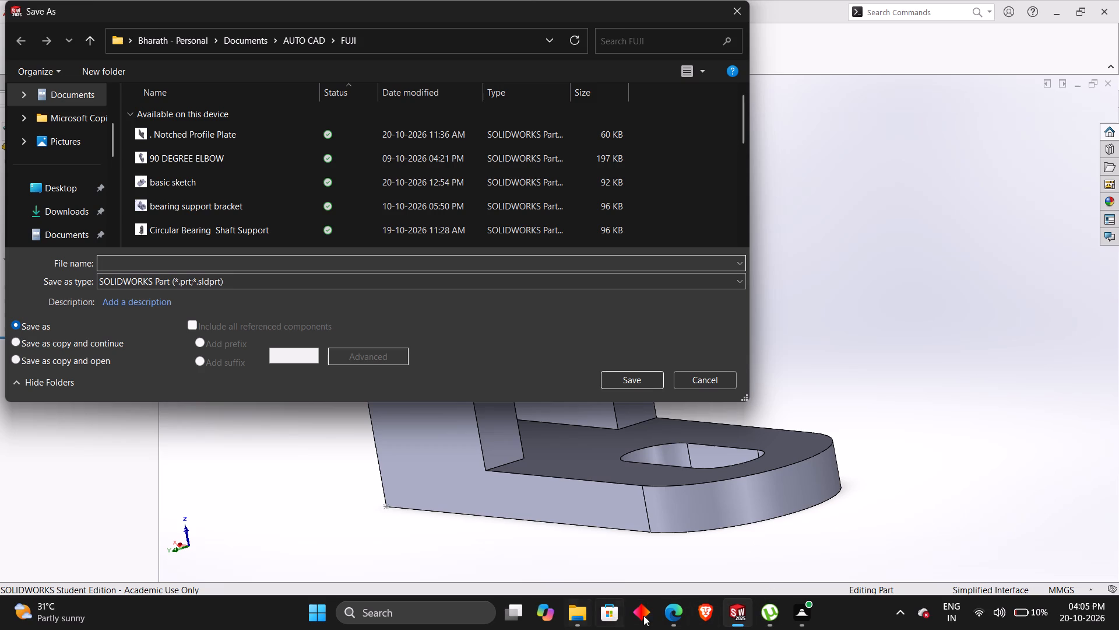
key(BackSpace)
click(662, 549)
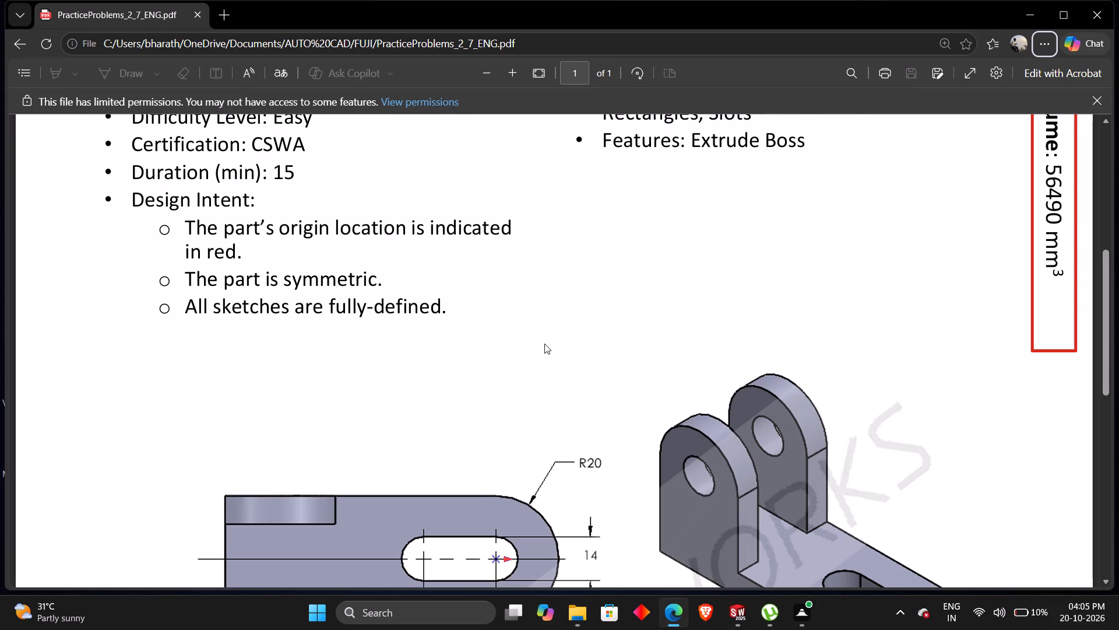
scroll(544, 344, up, 6)
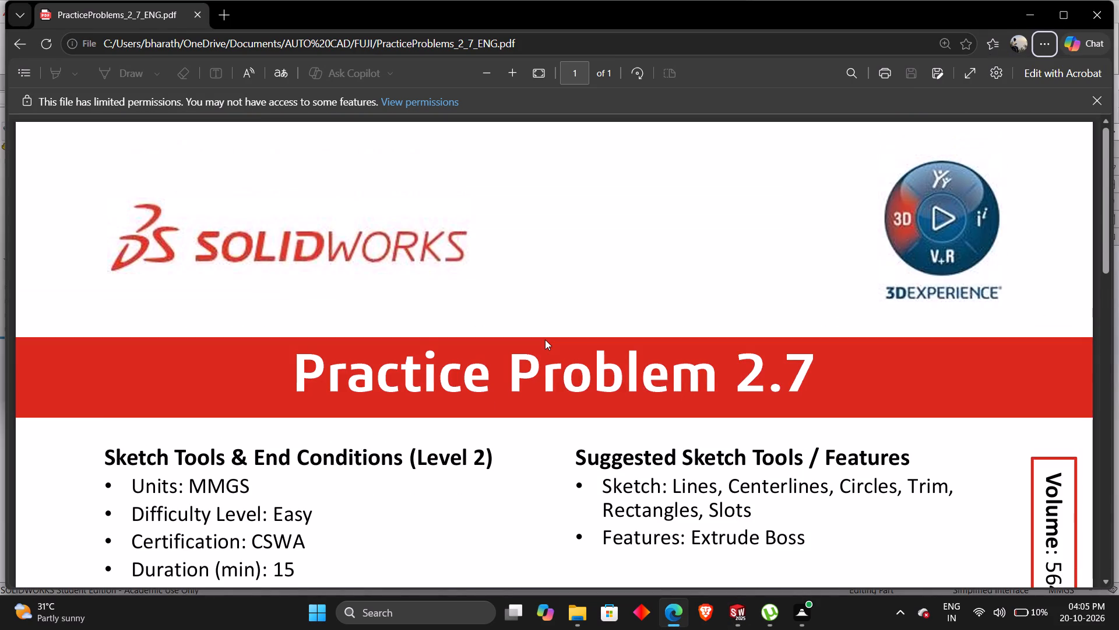
scroll(545, 339, down, 1)
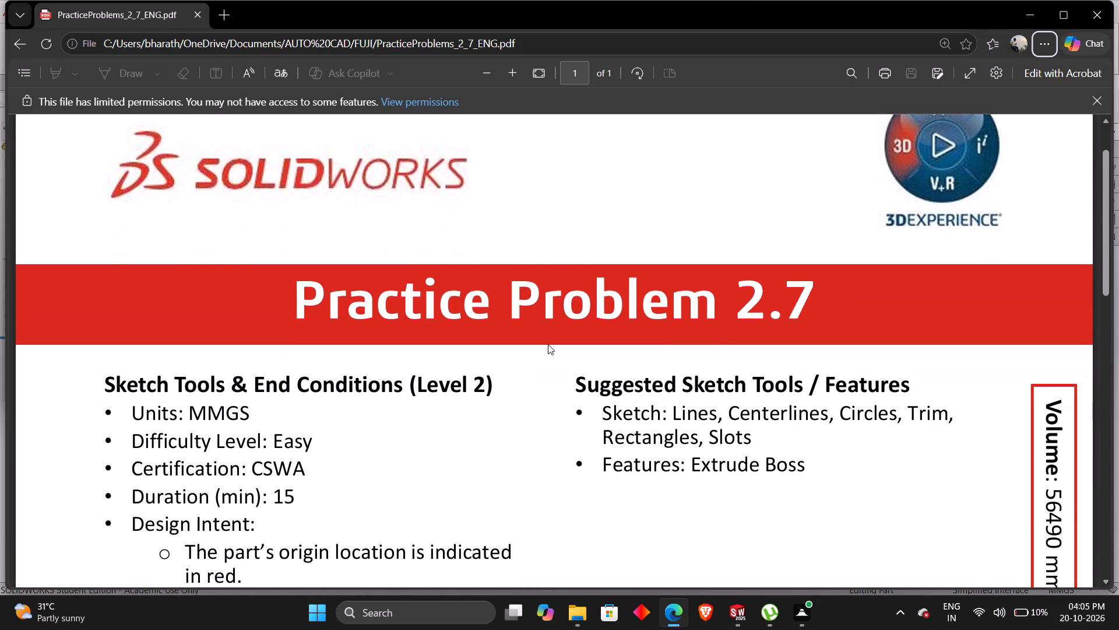
key(alt+Tab)
text(SKETCH TOOLS AND END CONDITIONS)
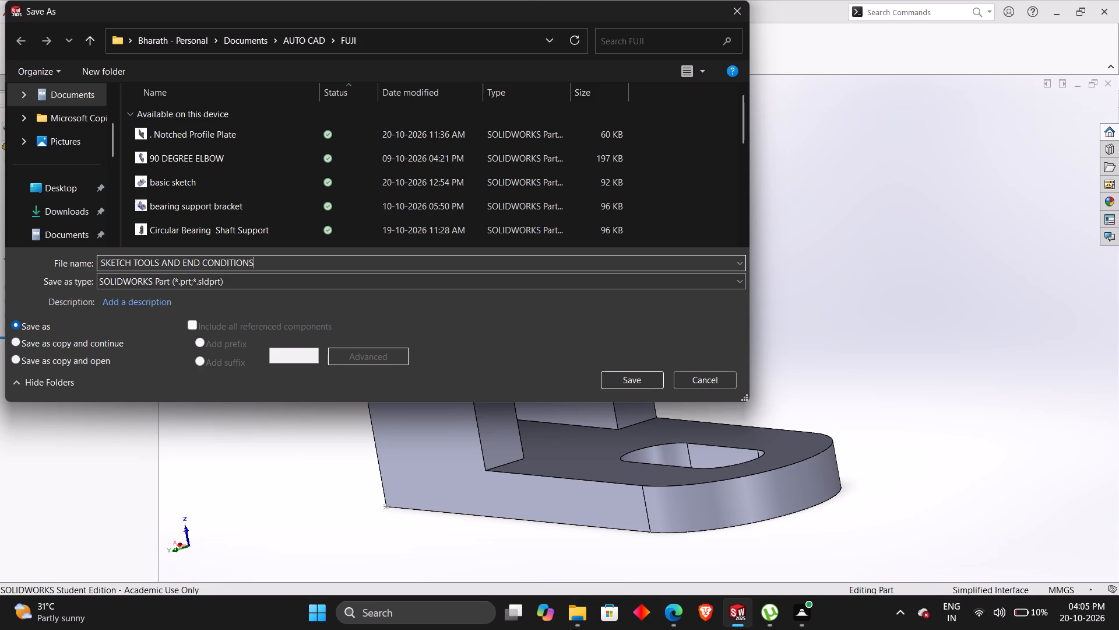
key(space)
text(')
key(Return)
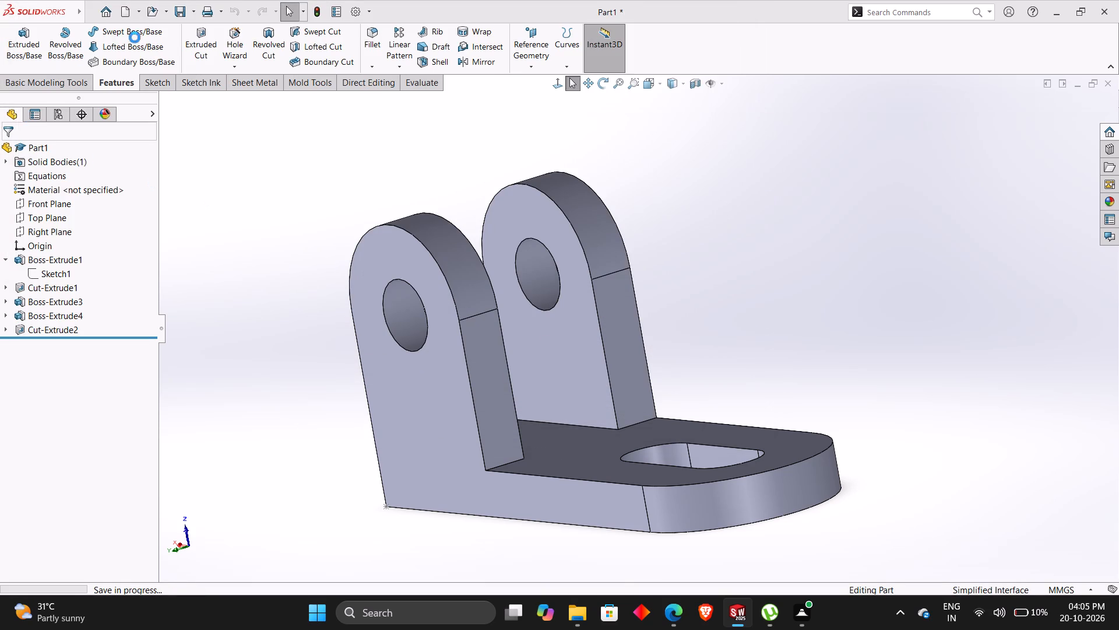
Save a PDF copy of the bracket in the FUJI folder, keeping the part's file name.
click(193, 13)
click(199, 41)
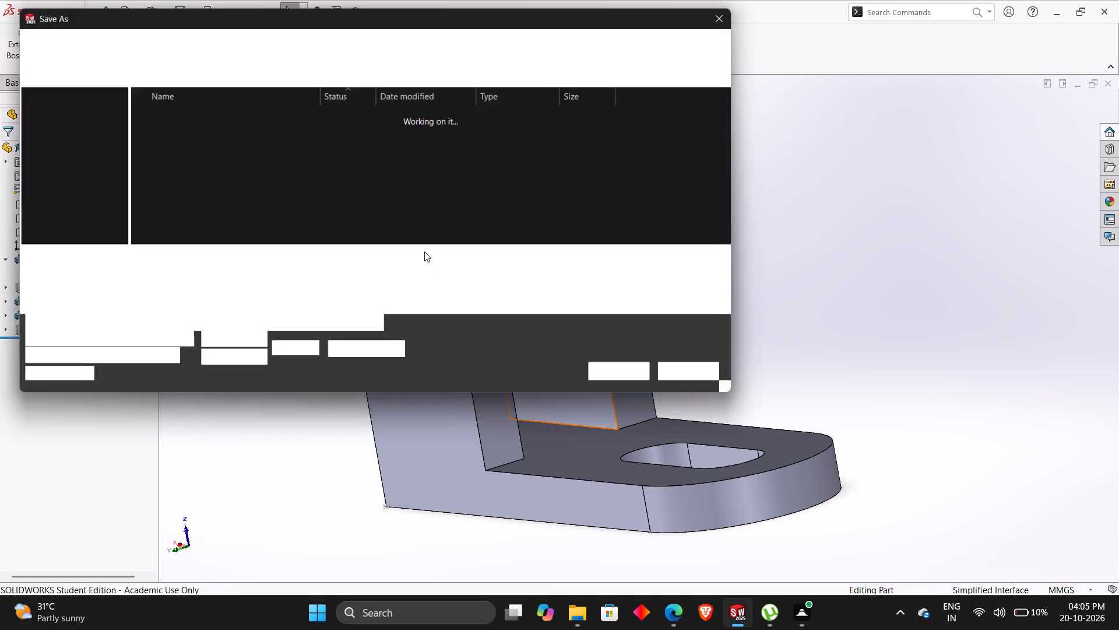
click(301, 279)
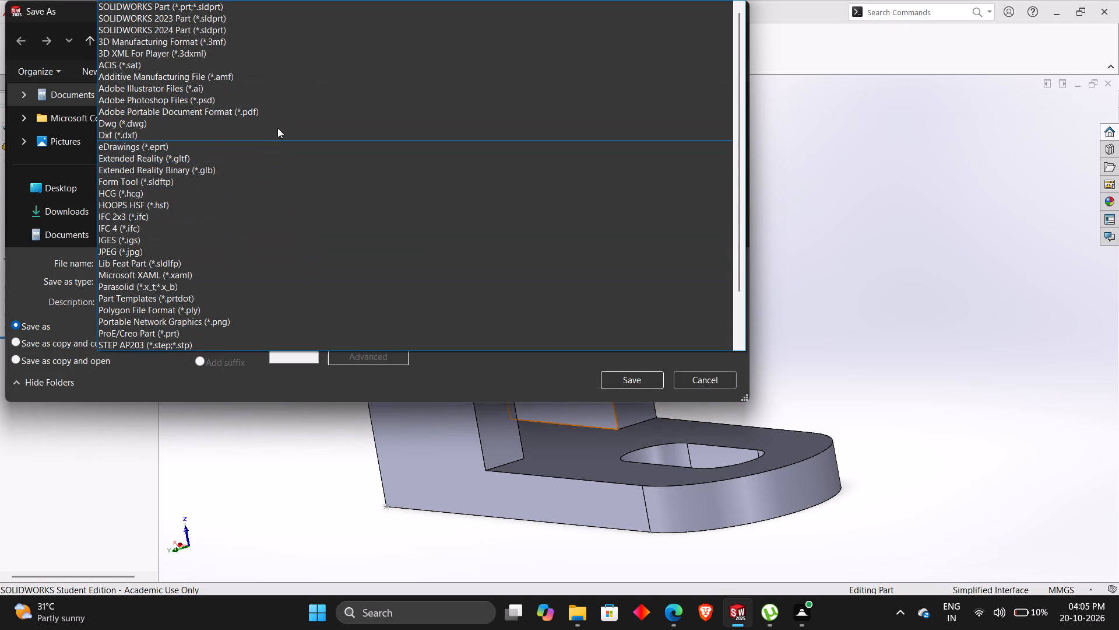
click(279, 117)
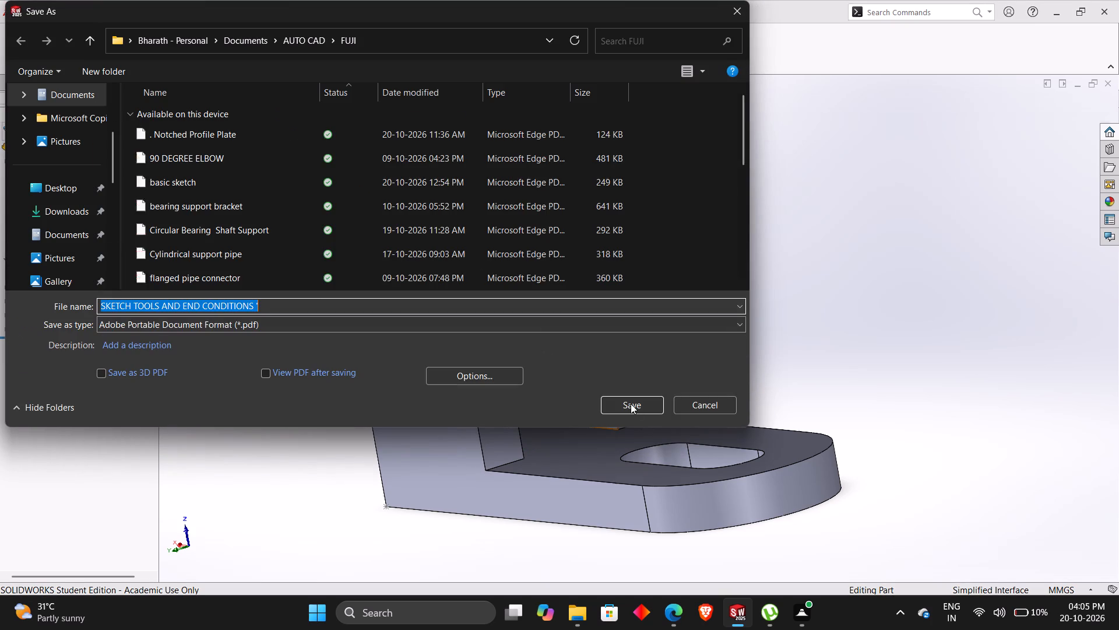
click(631, 404)
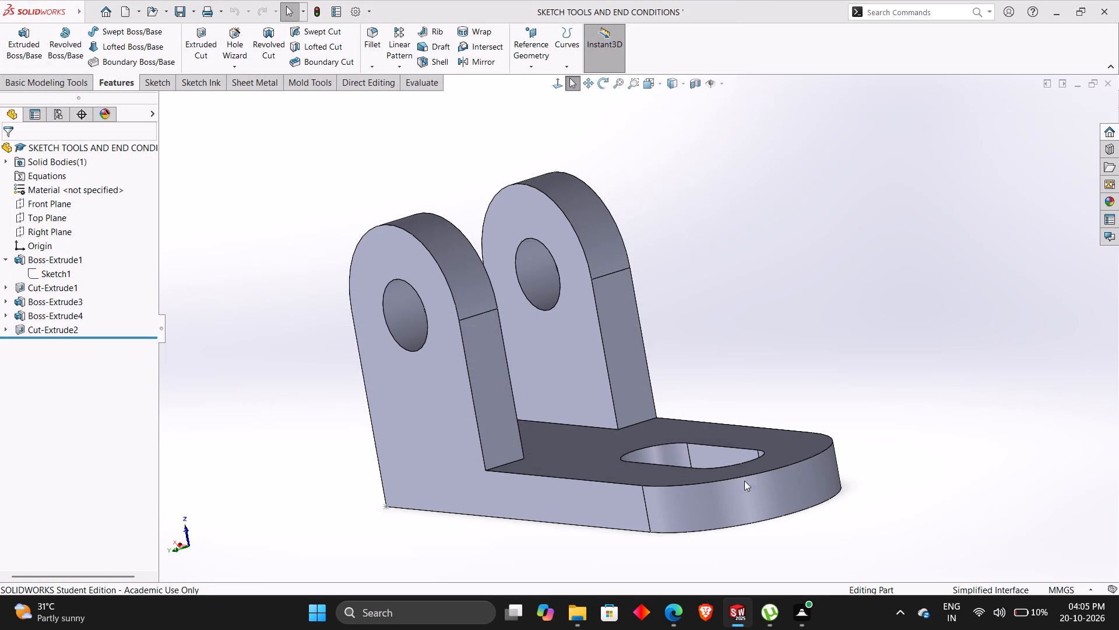